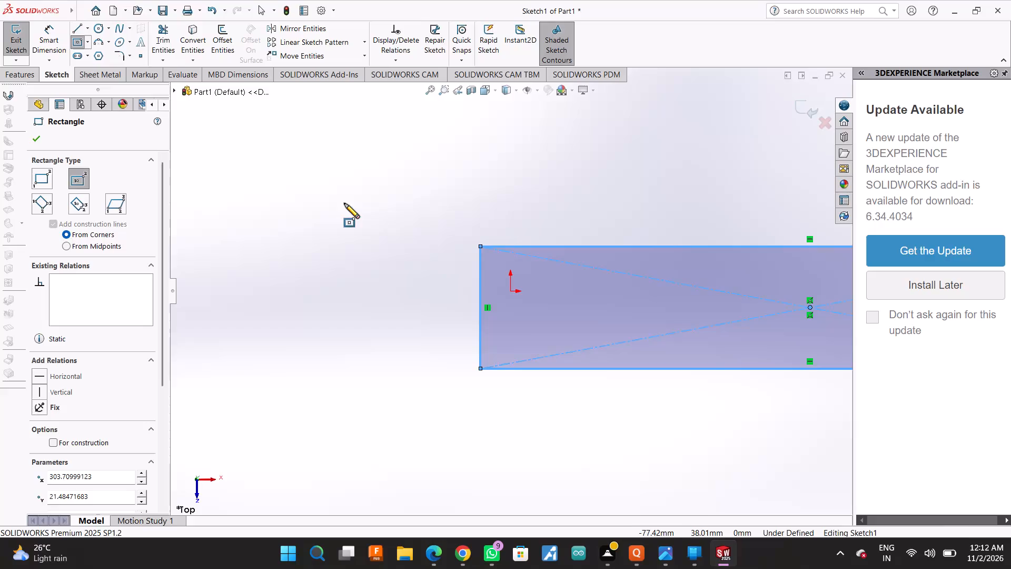
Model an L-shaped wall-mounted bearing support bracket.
Undo the rectangle whose centre is off the origin.
{"action": "left_click", "coordinate": [45, 33]}
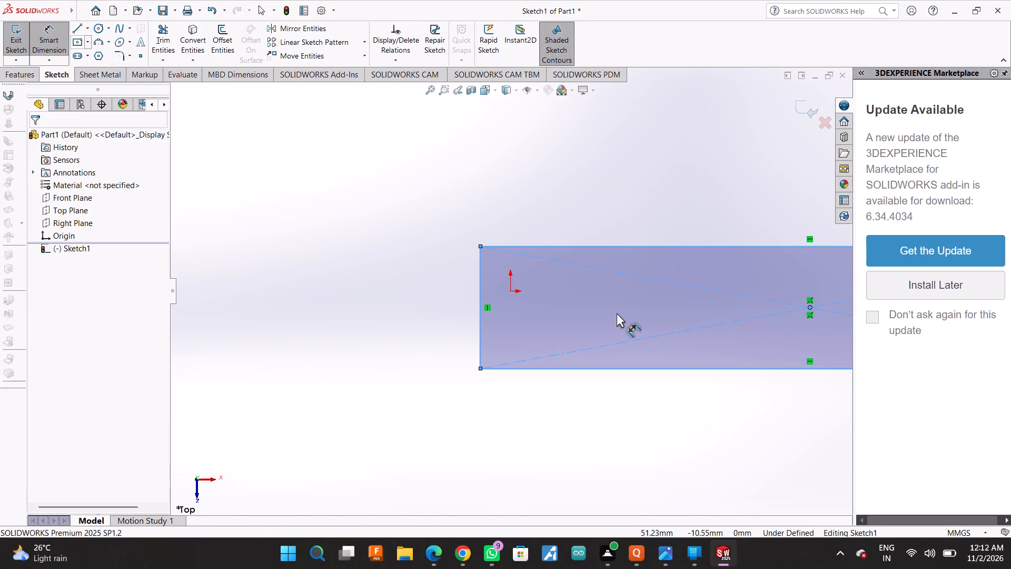
{"action": "key", "text": "ctrl+z"}
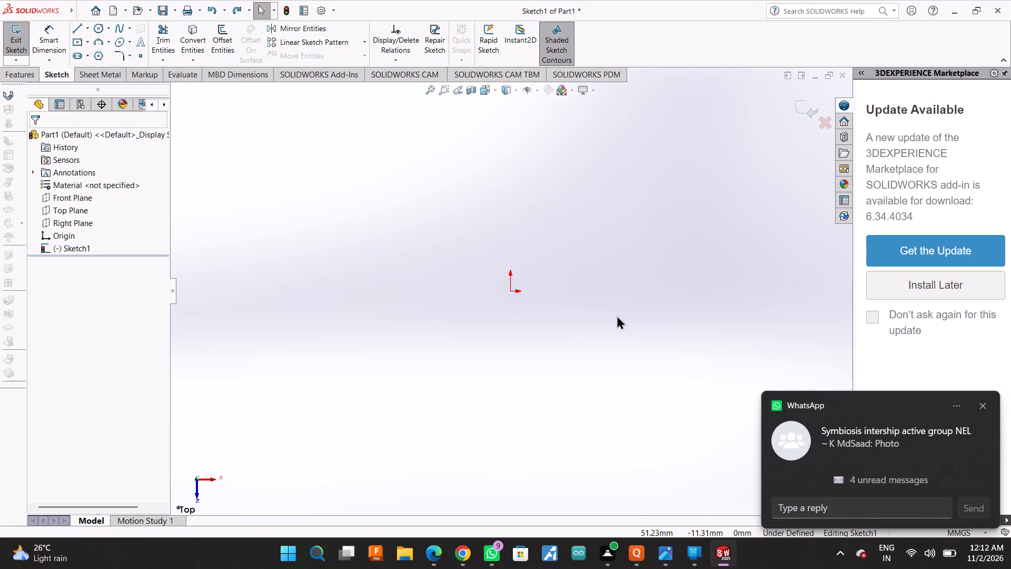
{"action": "left_click", "coordinate": [987, 405]}
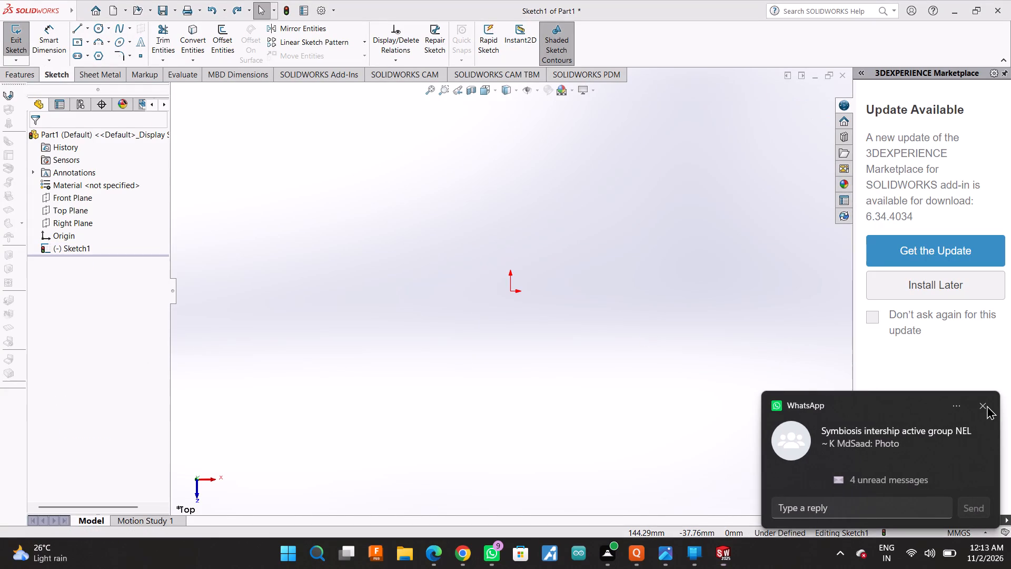
Sketch a center rectangle about 120 mm wide and 79 mm high, centred on the origin.
{"action": "left_click", "coordinate": [84, 45]}
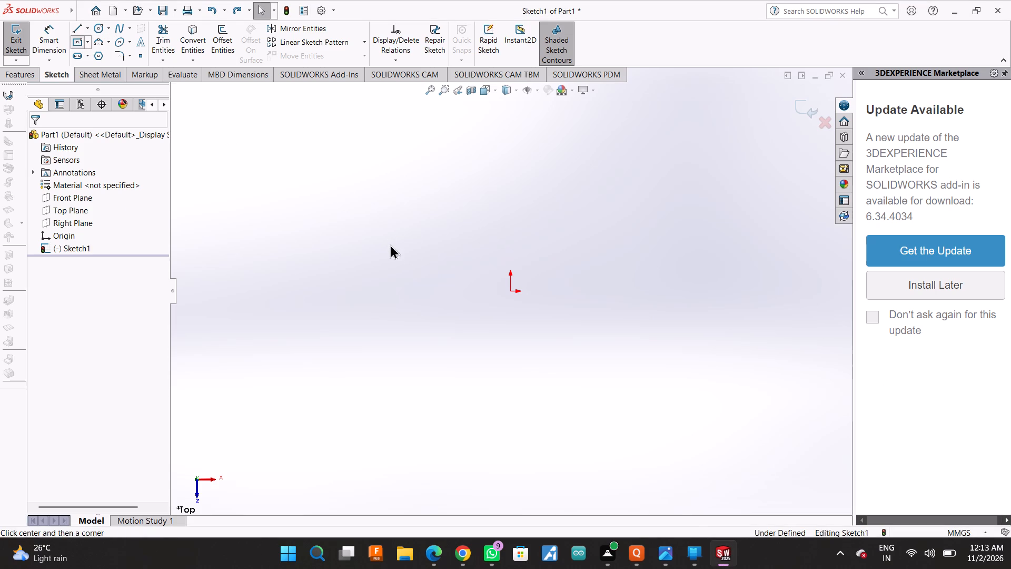
{"action": "left_click", "coordinate": [510, 290]}
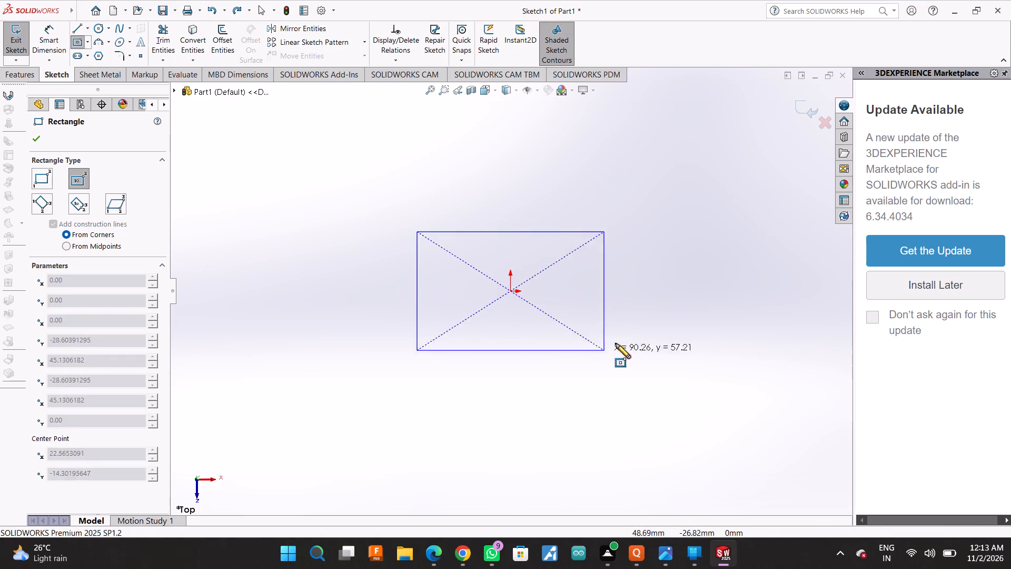
{"action": "left_click", "coordinate": [635, 373]}
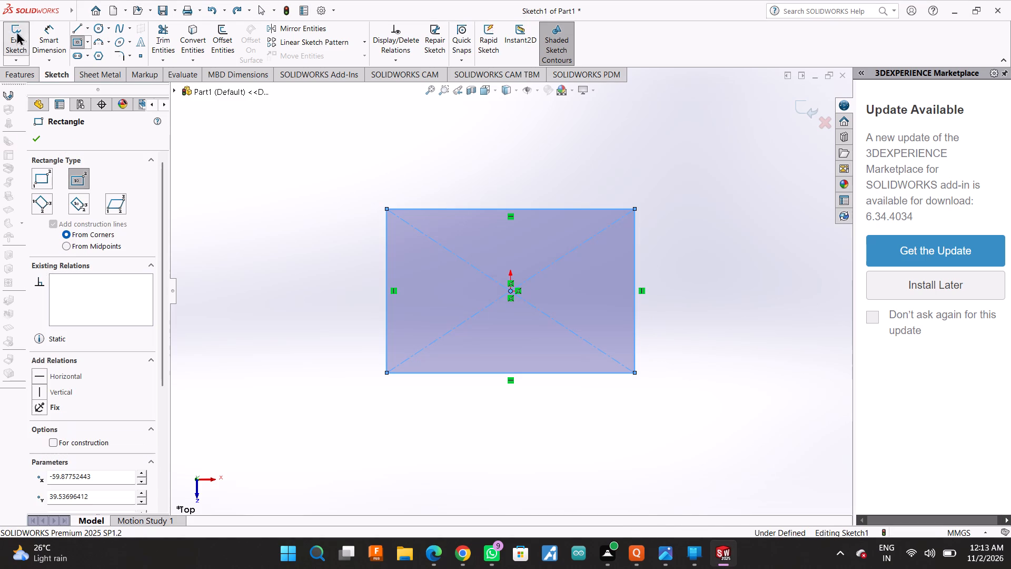
Dimension the rectangle's vertical side to 30 mm and its horizontal side to 35 mm.
{"action": "left_click", "coordinate": [52, 30]}
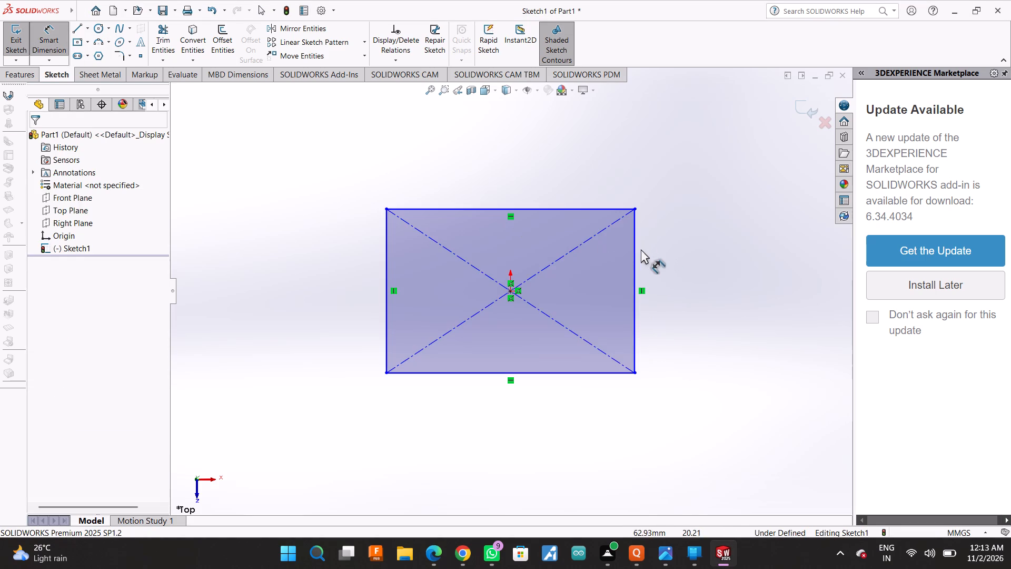
{"action": "left_click", "coordinate": [633, 253]}
{"action": "left_click", "coordinate": [725, 280]}
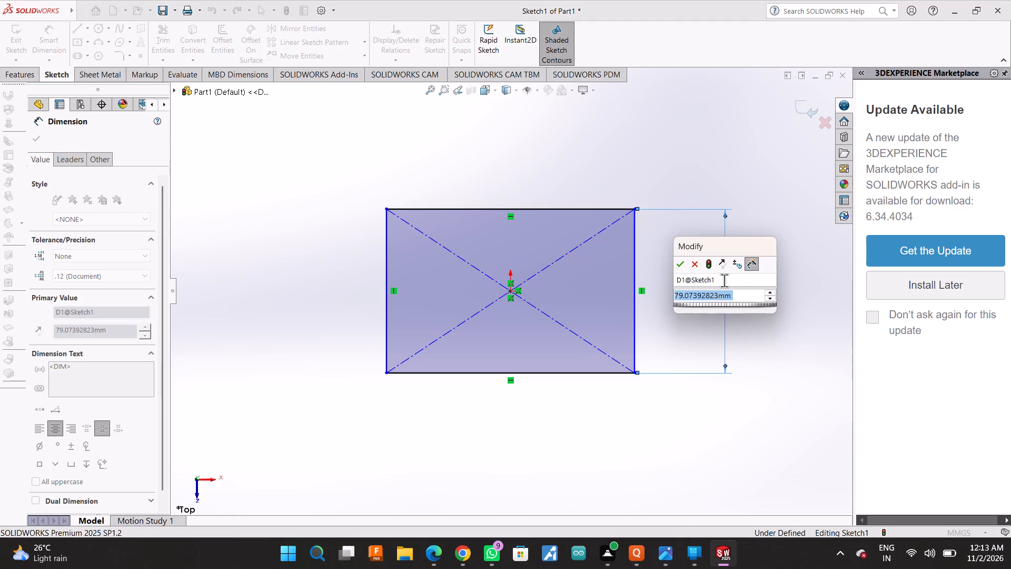
{"action": "type", "text": "30"}
{"action": "key", "text": "Return"}
{"action": "scroll", "coordinate": [743, 279], "scroll_direction": "up", "scroll_amount": 2}
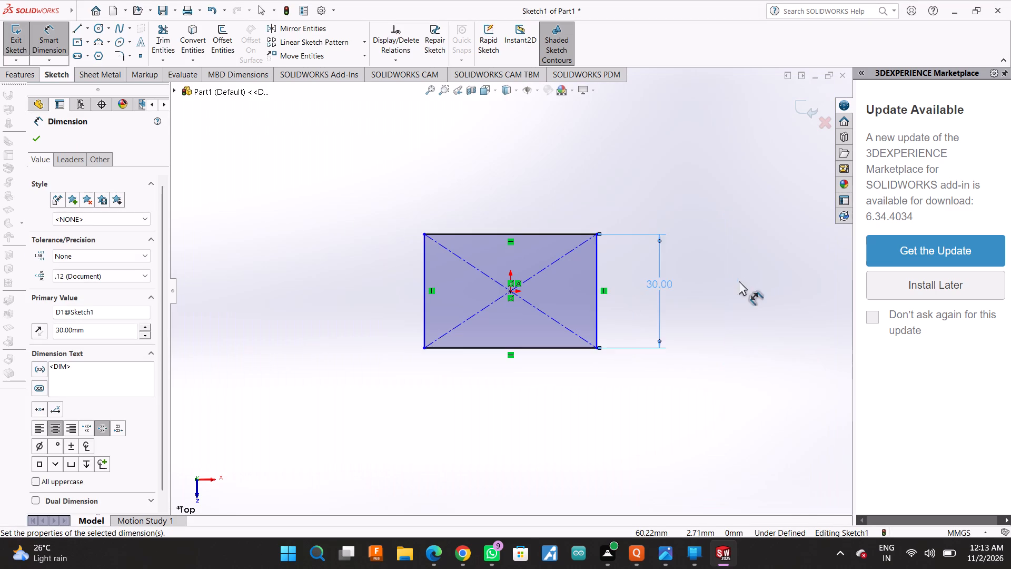
{"action": "scroll", "coordinate": [700, 335], "scroll_direction": "up", "scroll_amount": 1}
{"action": "left_click", "coordinate": [559, 335]}
{"action": "left_click", "coordinate": [559, 340]}
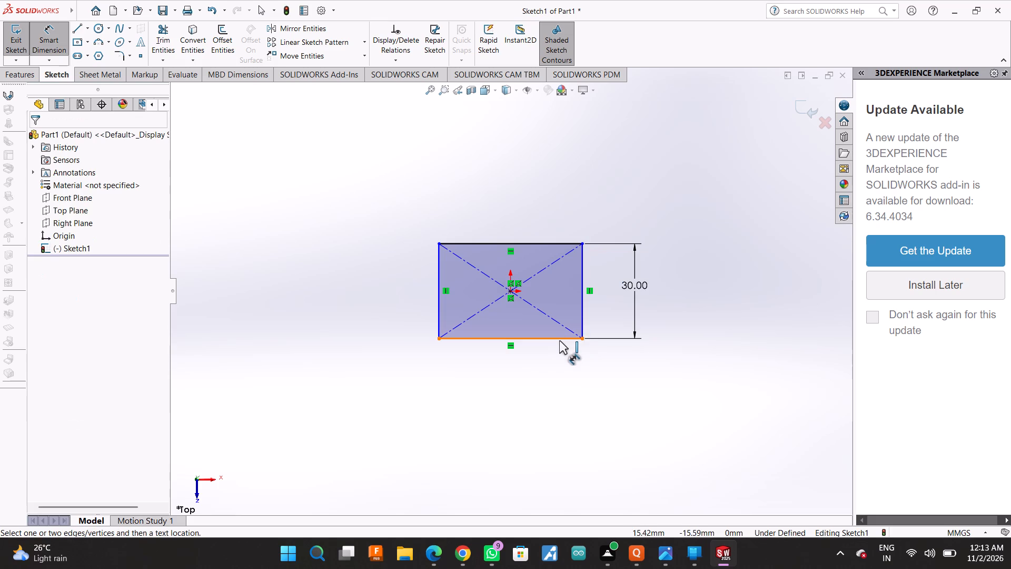
{"action": "left_click", "coordinate": [542, 403]}
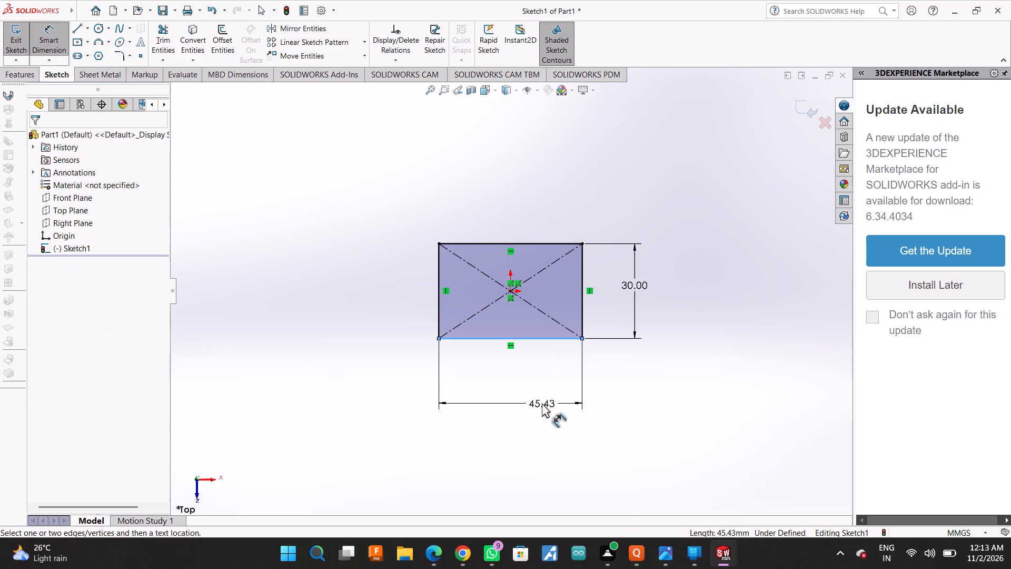
{"action": "type", "text": "35"}
{"action": "key", "text": "Return"}
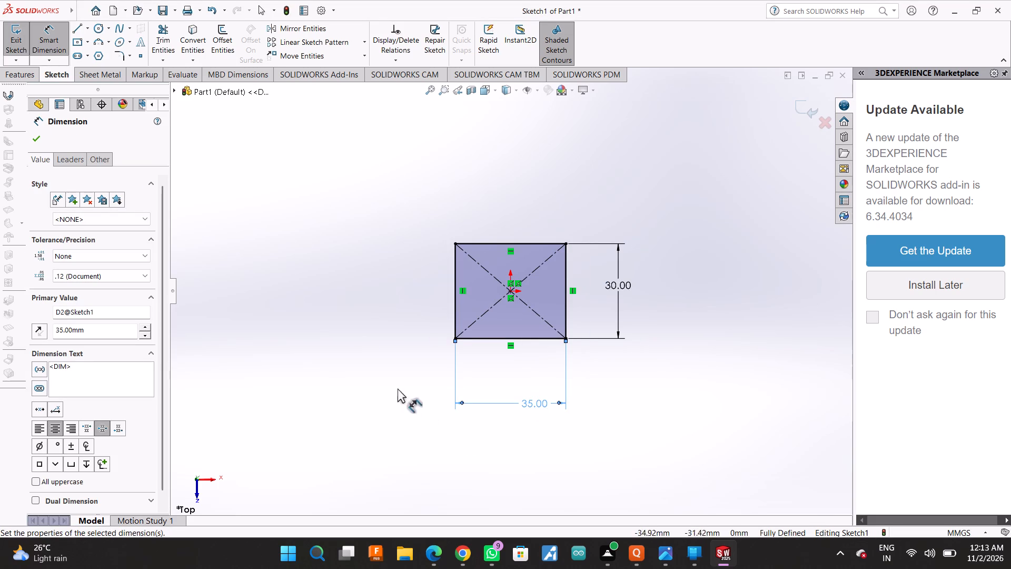
{"action": "left_click", "coordinate": [34, 143]}
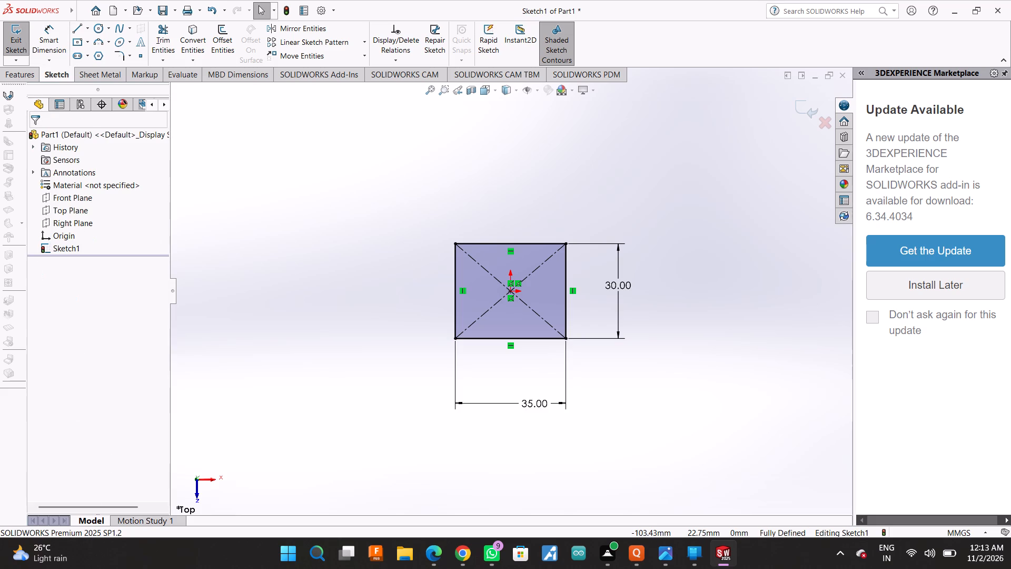
Extrude the rectangle as a Blind boss 10 mm deep to form the base block.
{"action": "left_click", "coordinate": [29, 80]}
{"action": "left_click", "coordinate": [21, 32]}
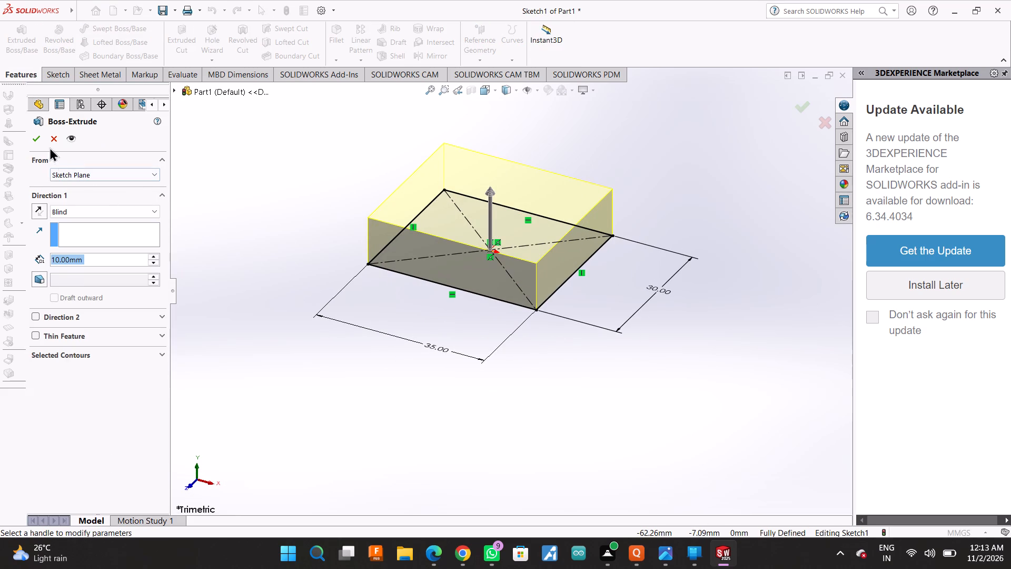
{"action": "left_click", "coordinate": [36, 133]}
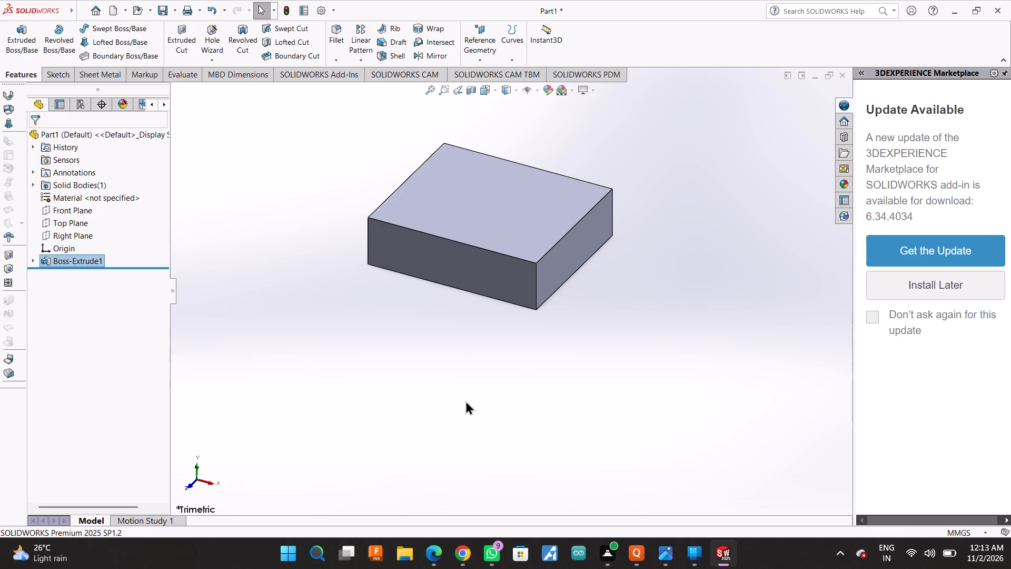
On the block's top face, sketch a closed line profile along the full 35 mm rear edge, about 6.9 mm deep.
{"action": "left_click", "coordinate": [512, 203]}
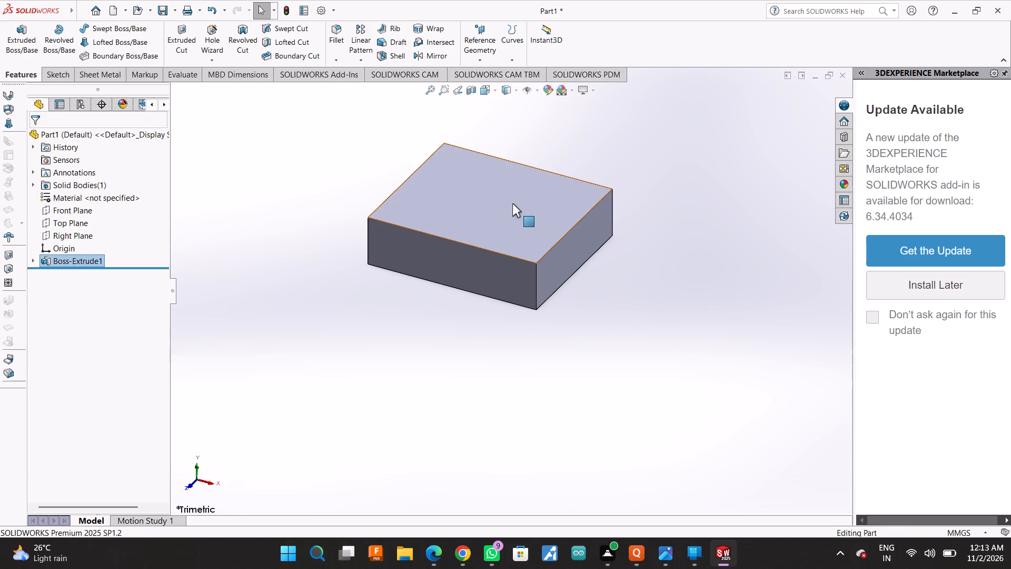
{"action": "left_click", "coordinate": [566, 175]}
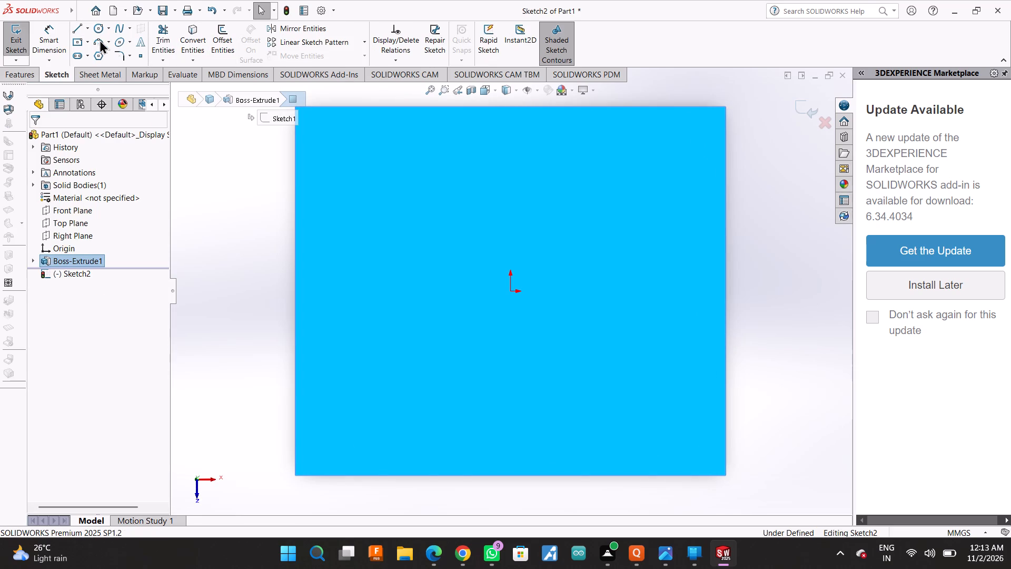
{"action": "left_click", "coordinate": [77, 31]}
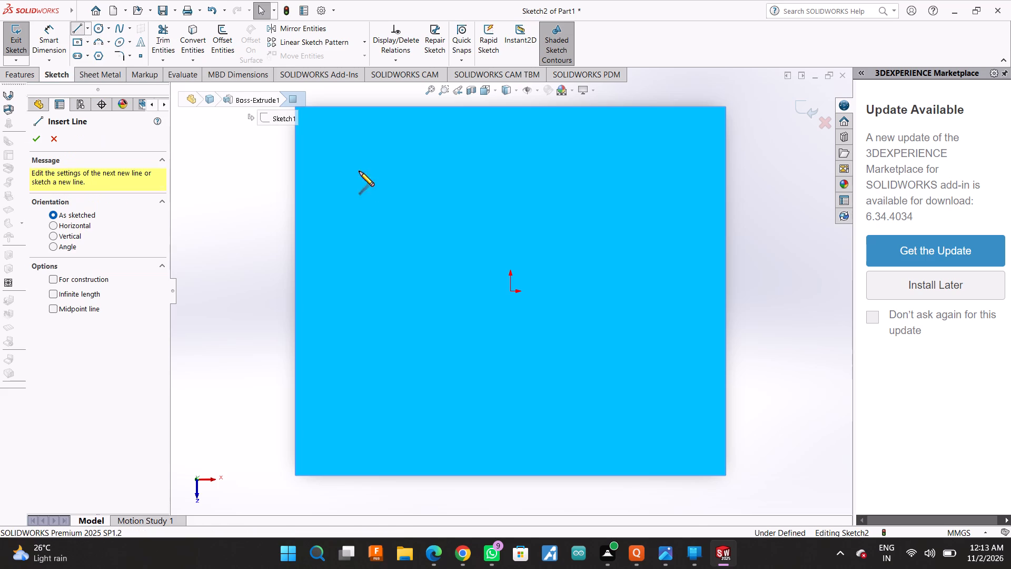
{"action": "scroll", "coordinate": [362, 205], "scroll_direction": "up", "scroll_amount": 2}
{"action": "scroll", "coordinate": [356, 184], "scroll_direction": "down", "scroll_amount": 1}
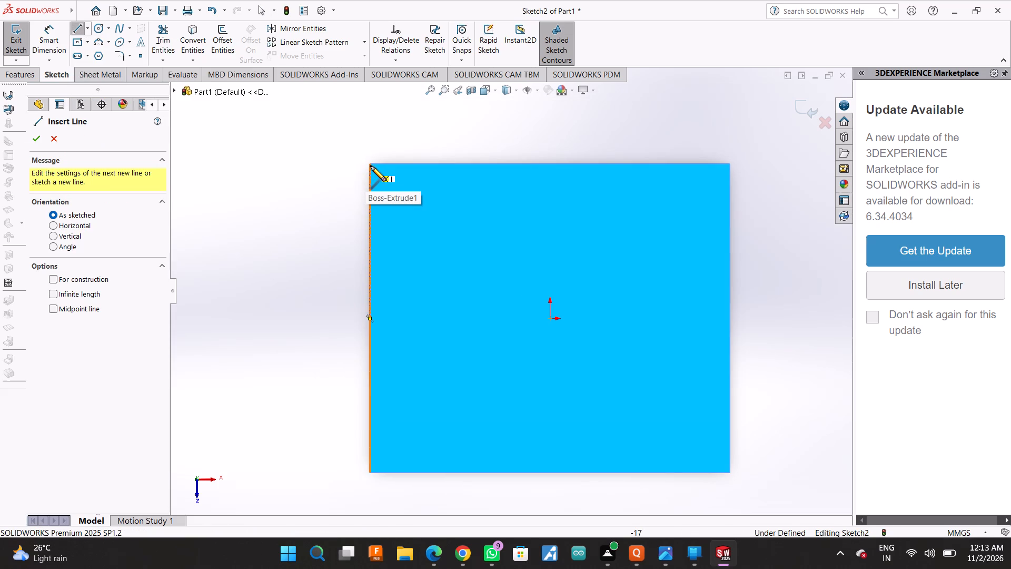
{"action": "left_click", "coordinate": [371, 164]}
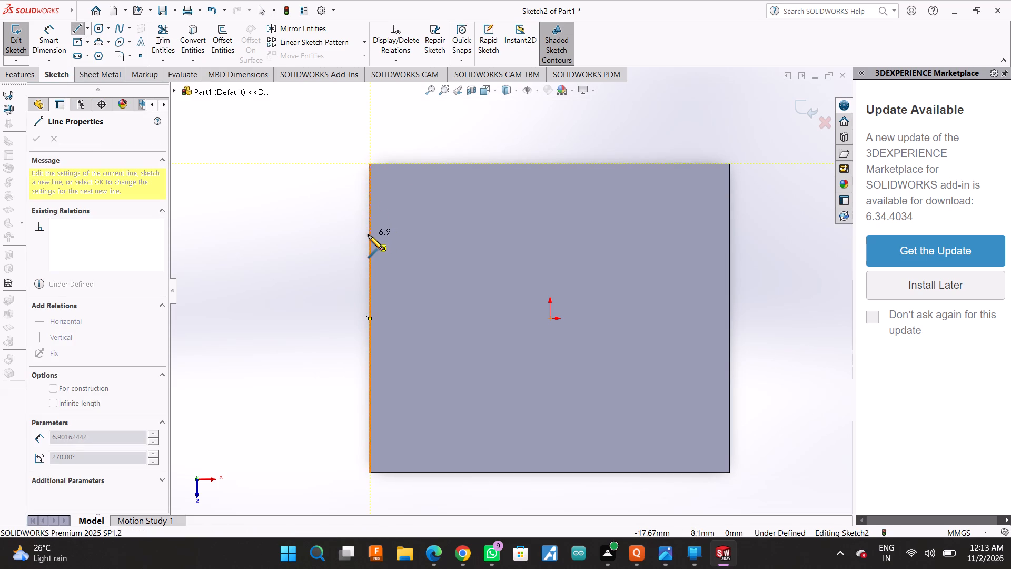
{"action": "left_click", "coordinate": [368, 235]}
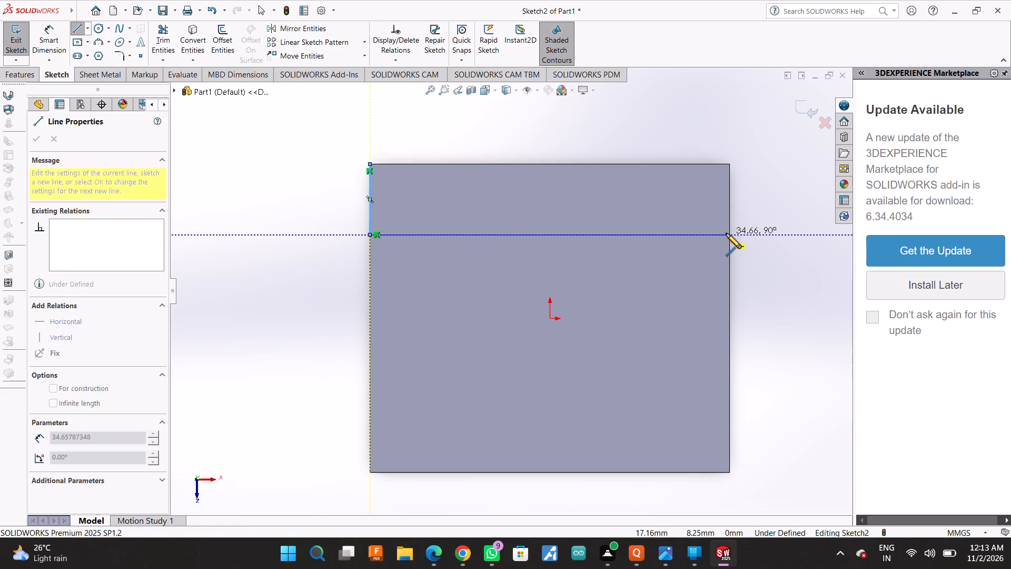
{"action": "left_click", "coordinate": [730, 233]}
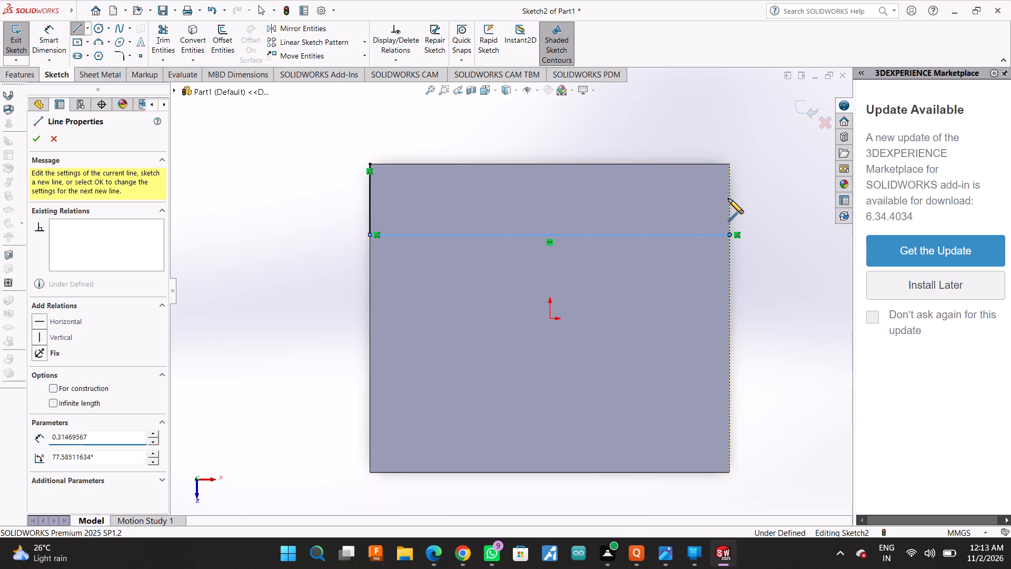
{"action": "left_click", "coordinate": [730, 165]}
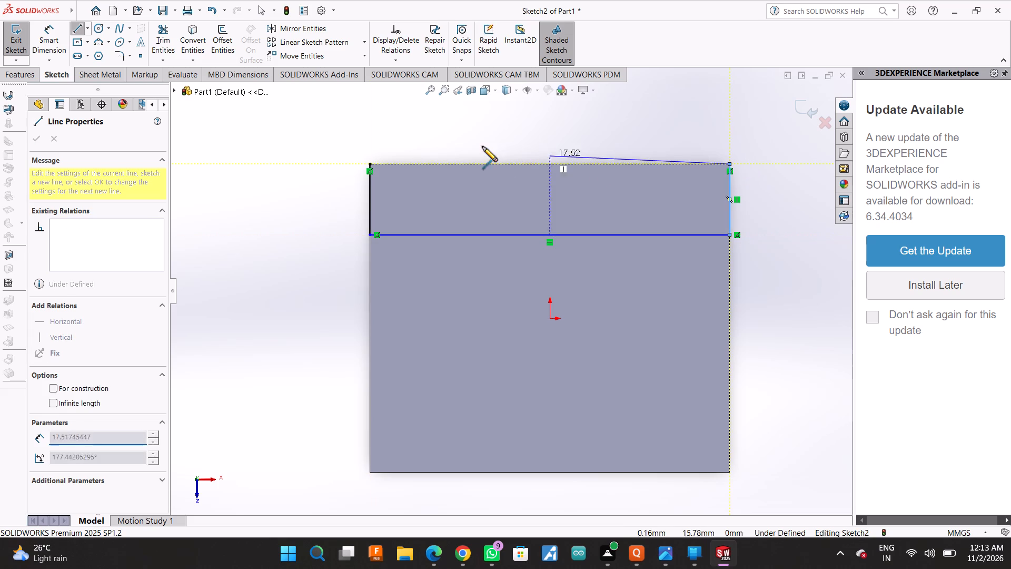
{"action": "left_click", "coordinate": [369, 166]}
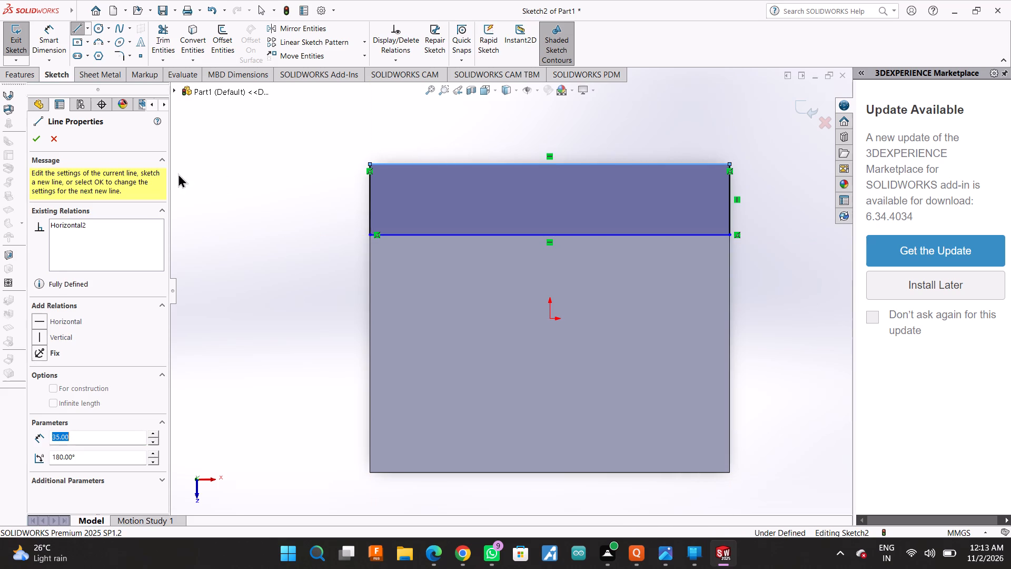
{"action": "left_click", "coordinate": [32, 142]}
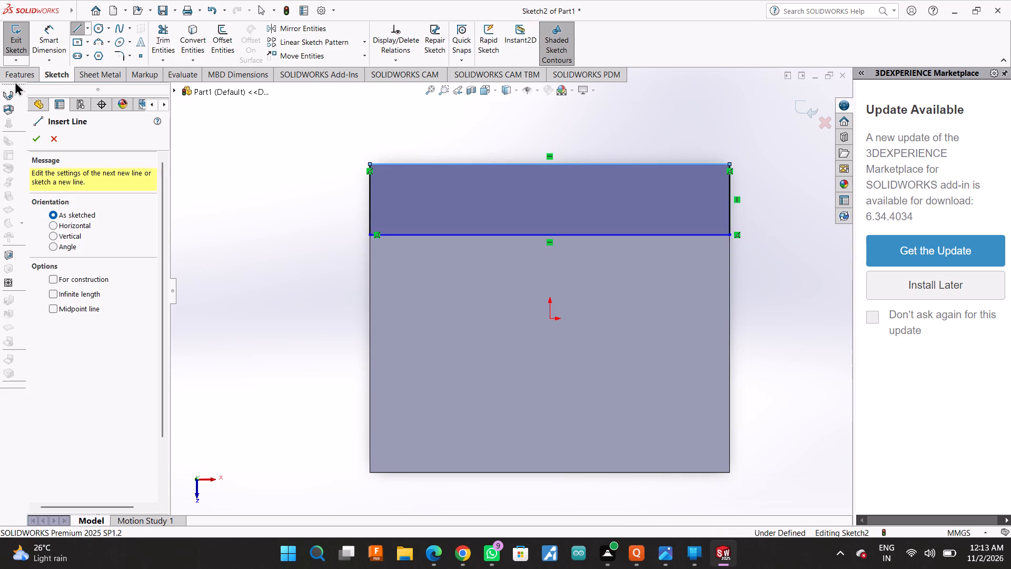
Dimension the short side of the rear strip to 7 mm.
{"action": "left_click", "coordinate": [41, 40]}
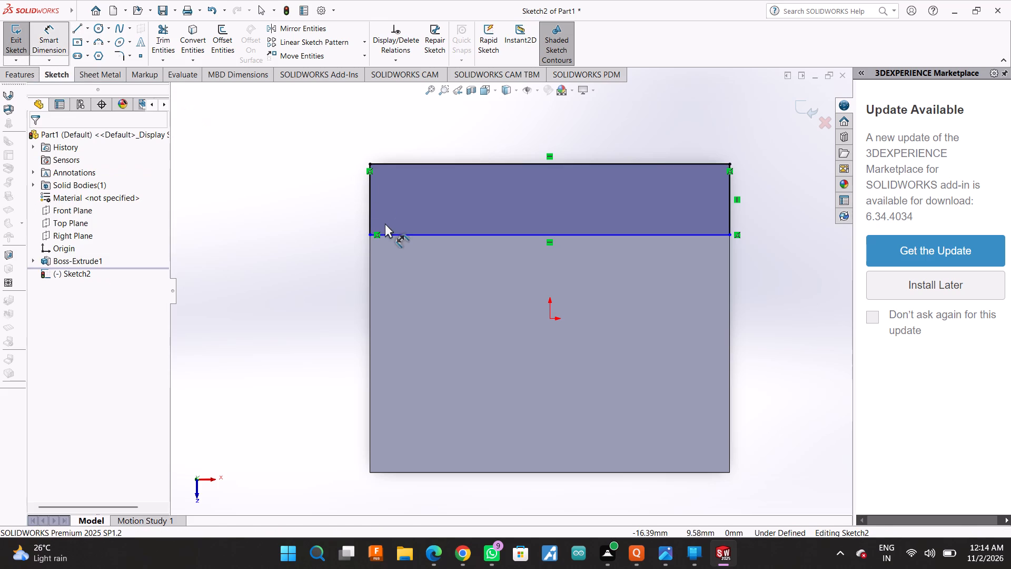
{"action": "left_click", "coordinate": [369, 210]}
{"action": "left_click", "coordinate": [314, 214]}
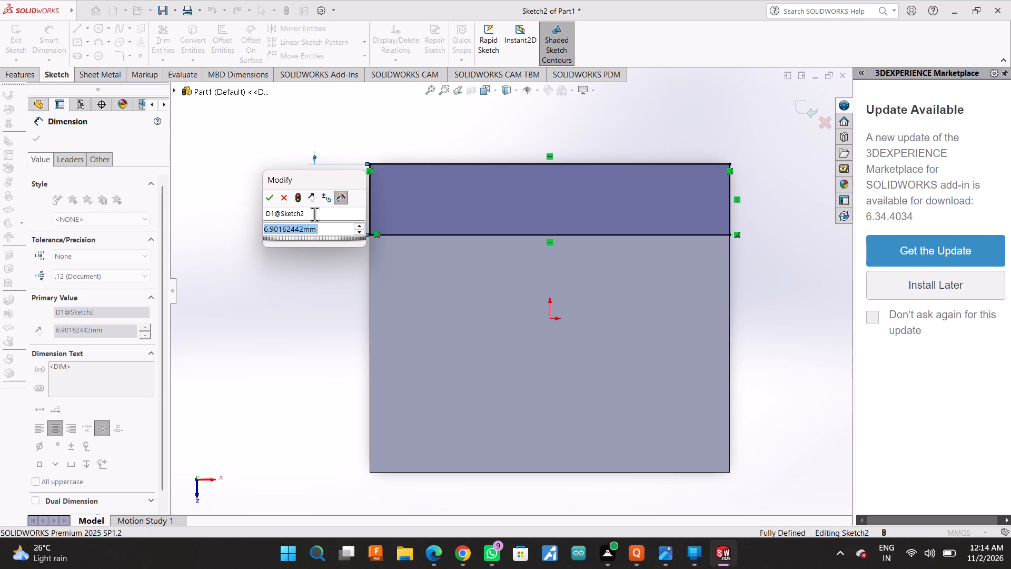
{"action": "key", "text": "7"}
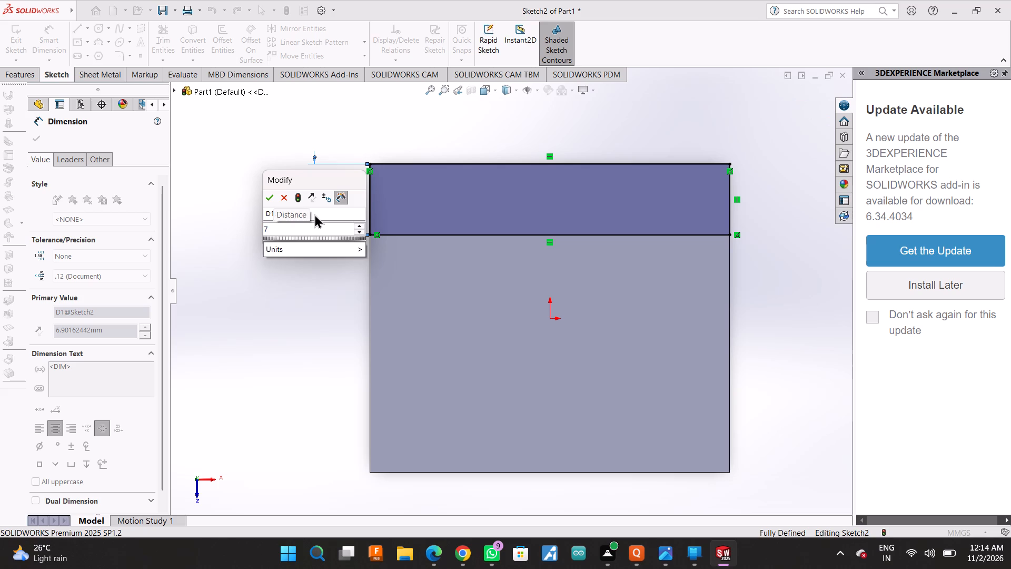
{"action": "key", "text": "Return"}
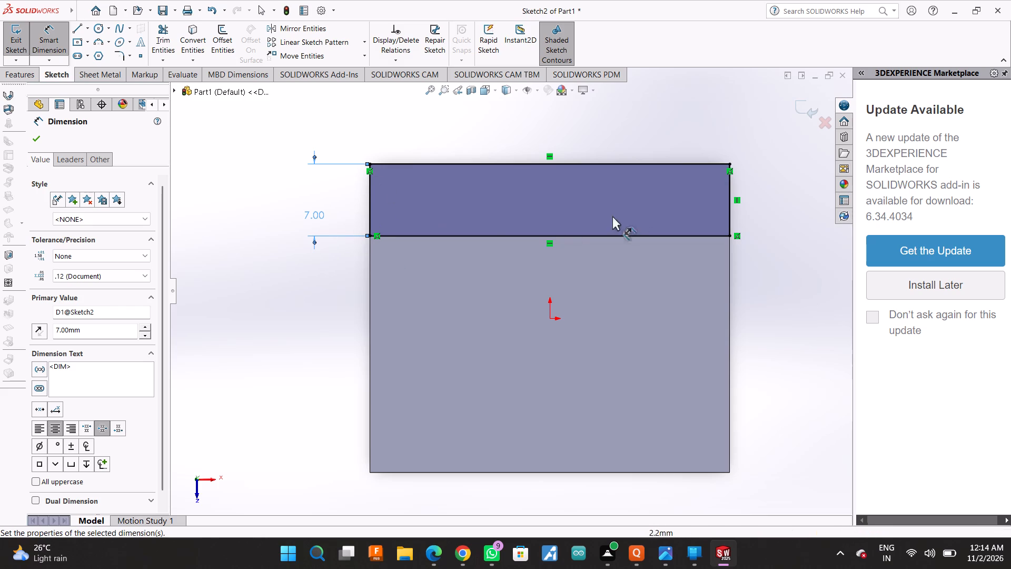
{"action": "left_click", "coordinate": [43, 139]}
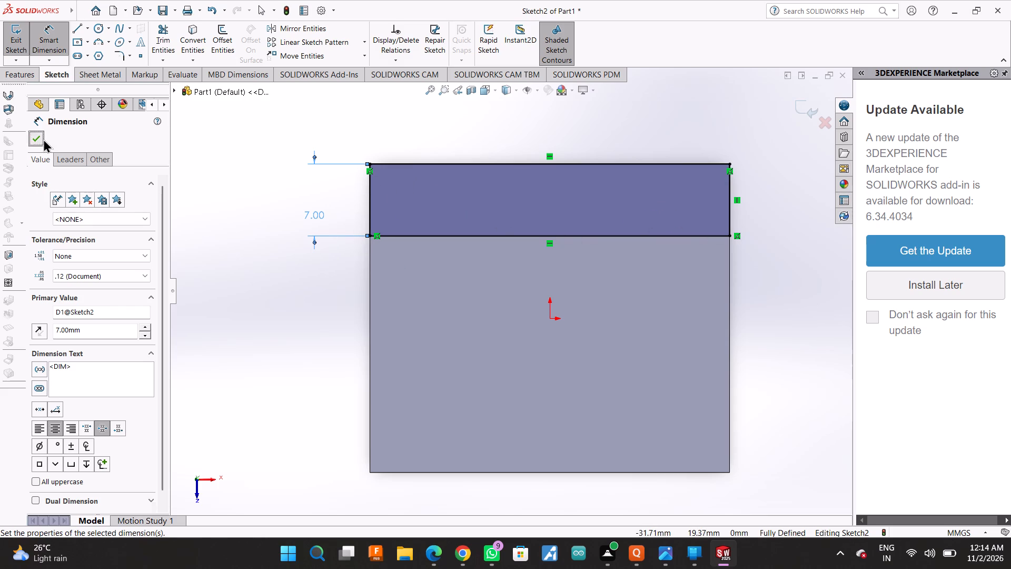
Extrude the rear strip upward as a Blind boss 65 mm deep, merged with the base block.
{"action": "left_click", "coordinate": [28, 81]}
{"action": "left_click", "coordinate": [32, 34]}
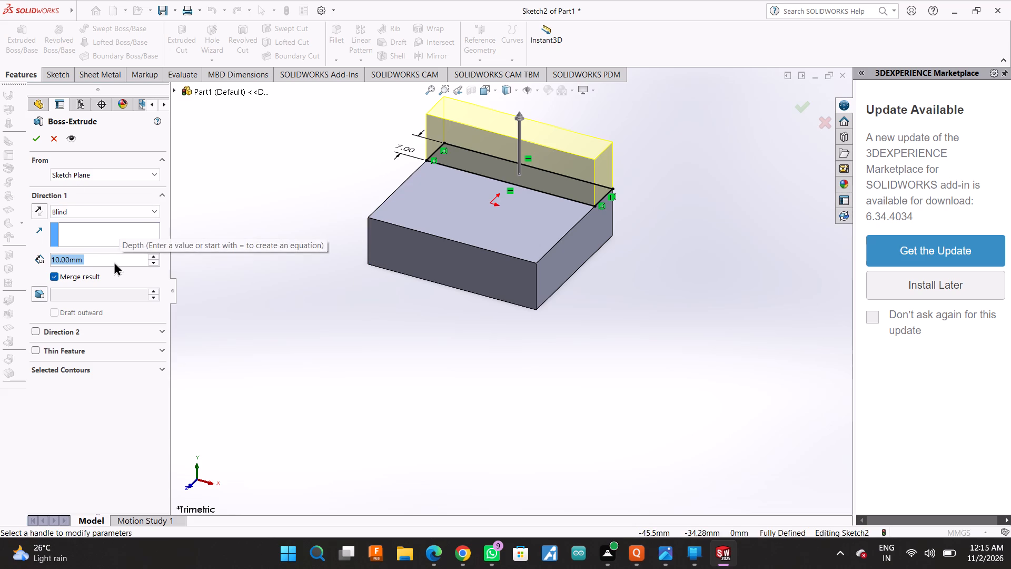
{"action": "type", "text": "65"}
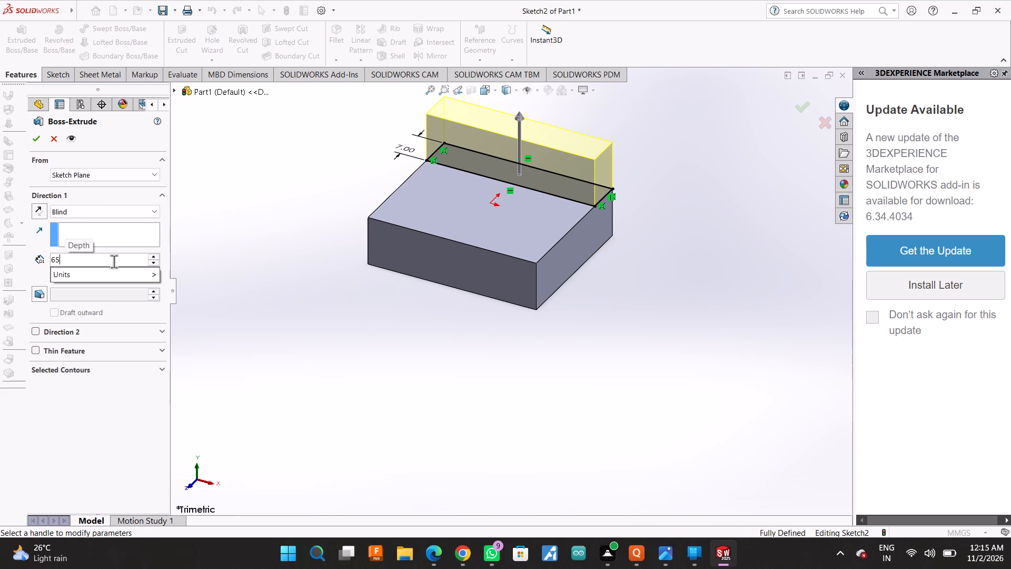
{"action": "key", "text": "Return"}
{"action": "scroll", "coordinate": [323, 351], "scroll_direction": "up", "scroll_amount": 7}
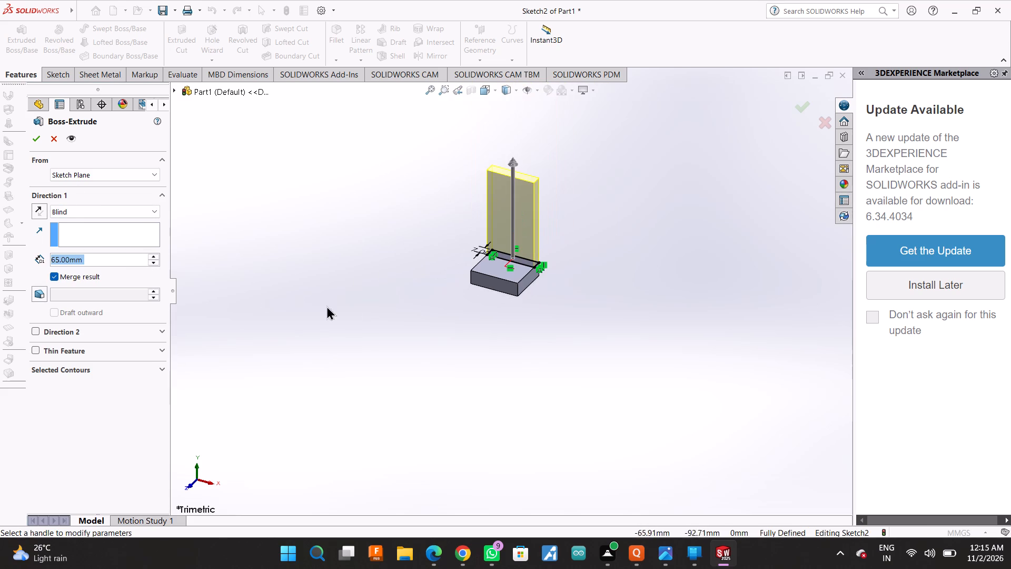
{"action": "left_click", "coordinate": [33, 138]}
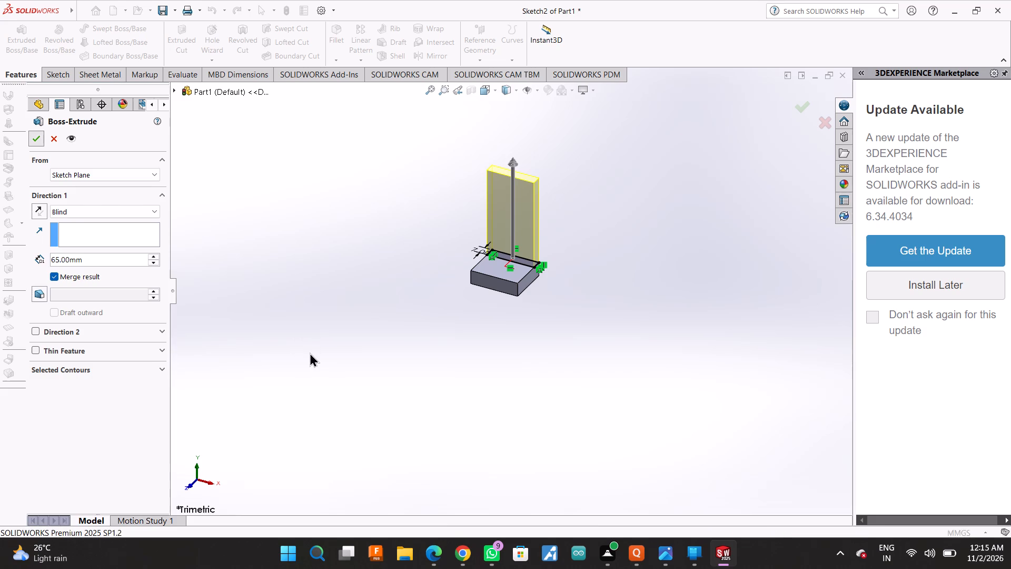
{"action": "scroll", "coordinate": [399, 300], "scroll_direction": "down", "scroll_amount": 3}
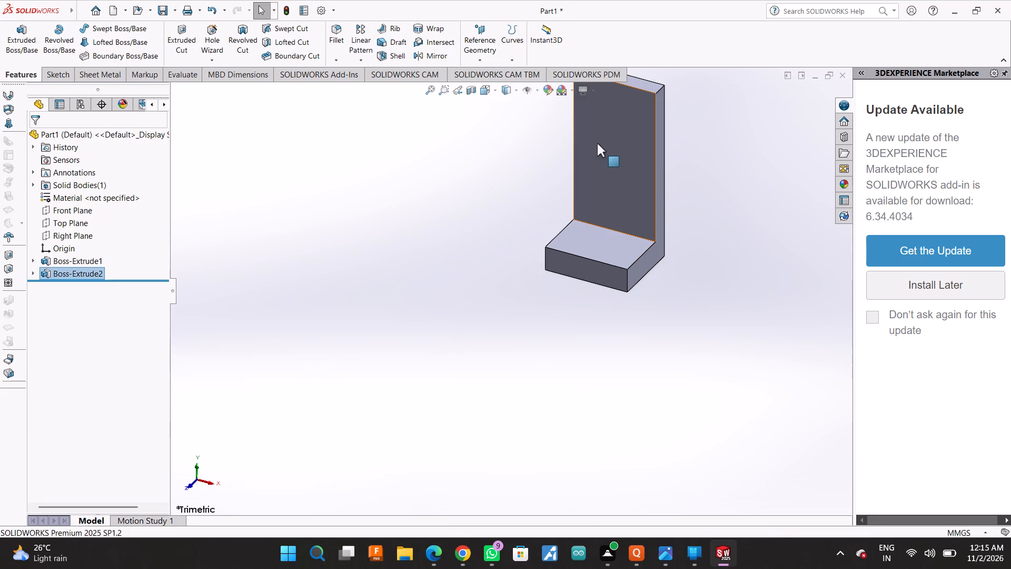
On the upright wall's front face, sketch a closed line profile across the full top edge, about 15.5 mm high.
{"action": "left_click", "coordinate": [627, 148]}
{"action": "left_click", "coordinate": [673, 115]}
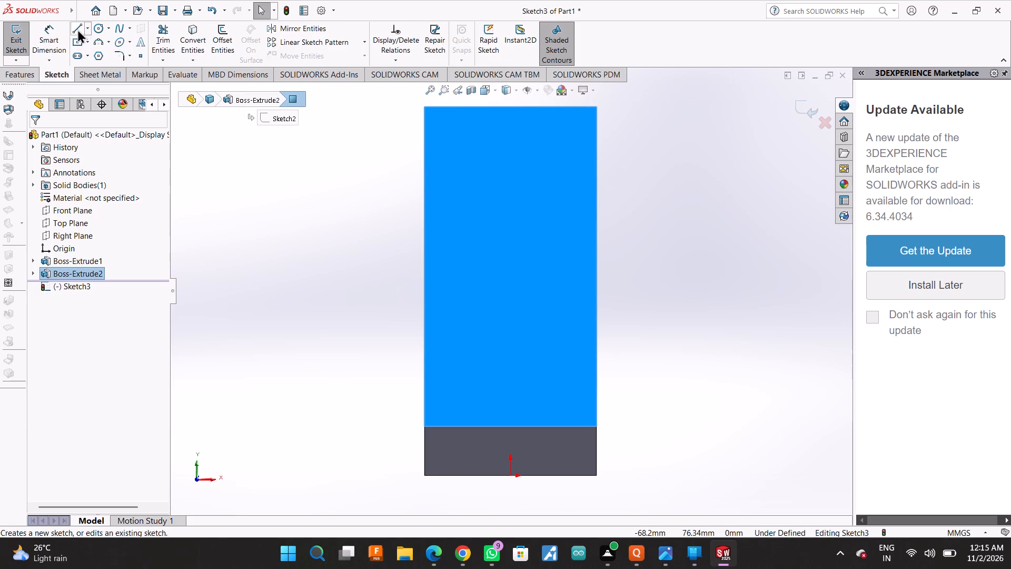
{"action": "left_click", "coordinate": [71, 25]}
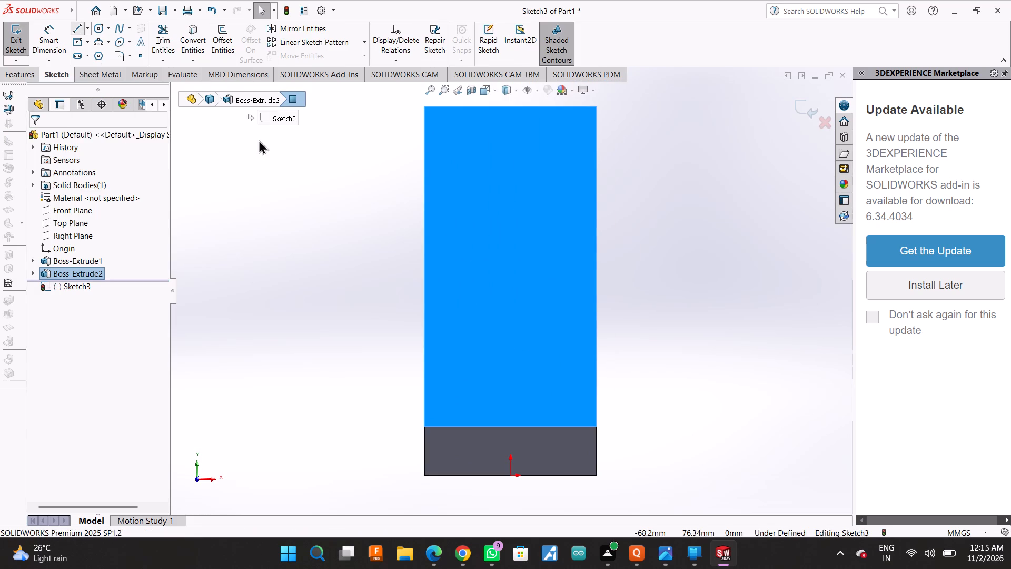
{"action": "scroll", "coordinate": [482, 122], "scroll_direction": "up", "scroll_amount": 1}
{"action": "scroll", "coordinate": [485, 107], "scroll_direction": "down", "scroll_amount": 3}
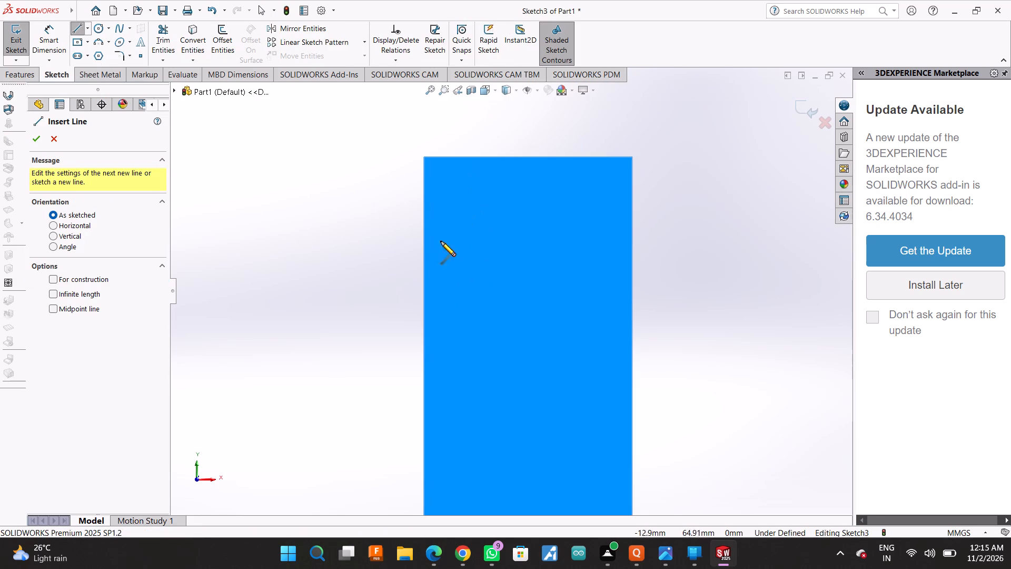
{"action": "left_click", "coordinate": [417, 272]}
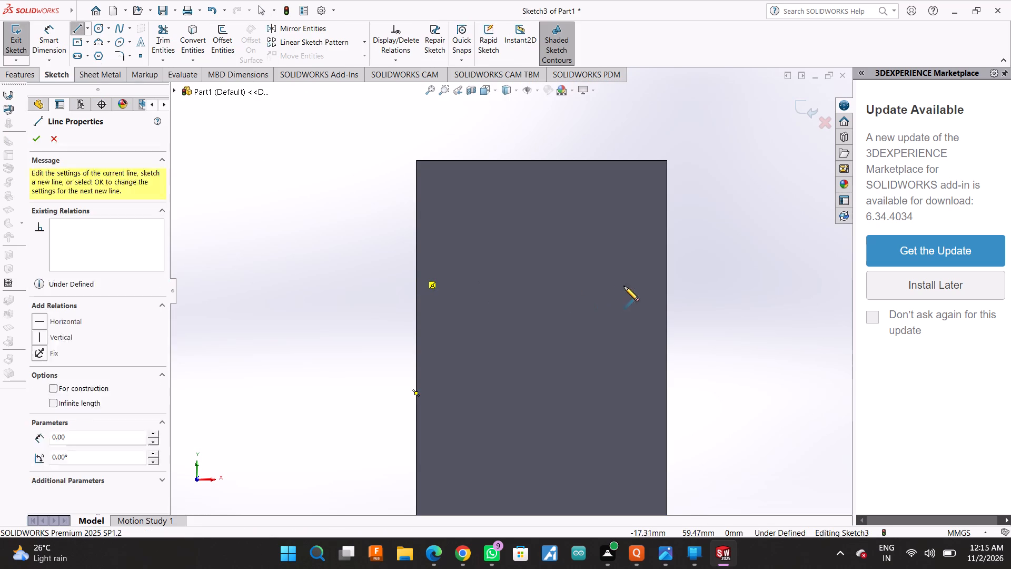
{"action": "left_click", "coordinate": [667, 270]}
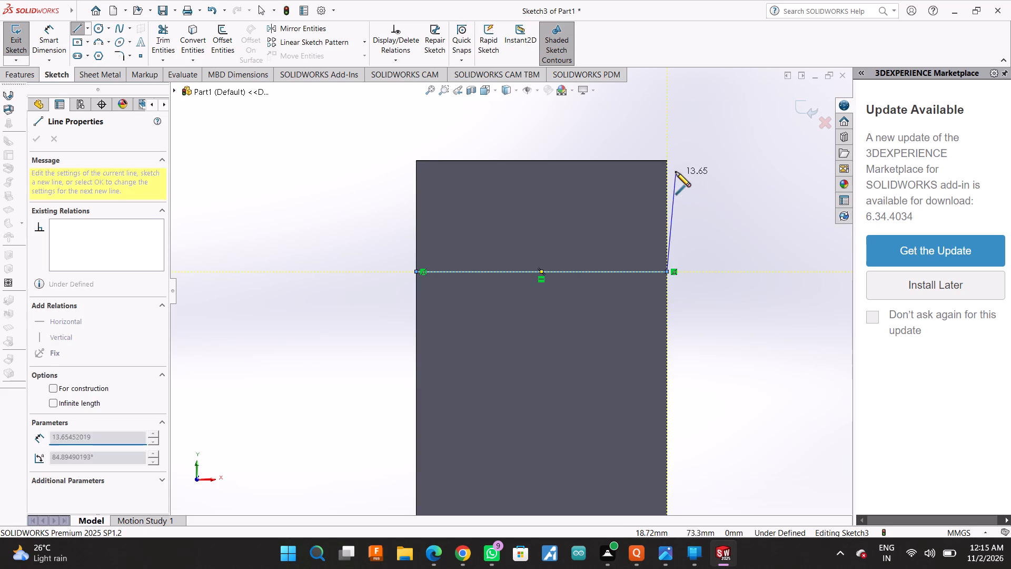
{"action": "left_click", "coordinate": [665, 160]}
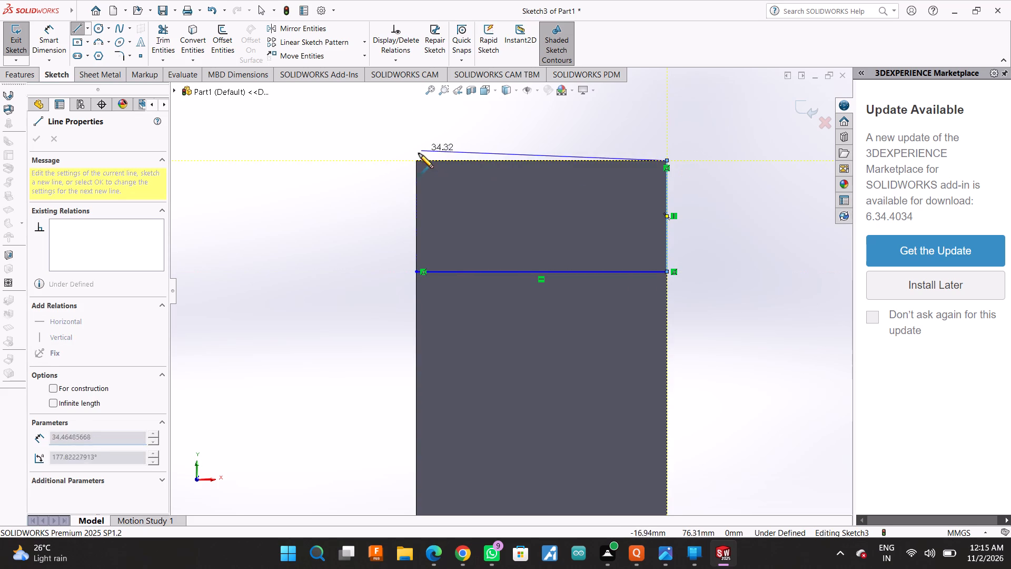
{"action": "left_click", "coordinate": [415, 162]}
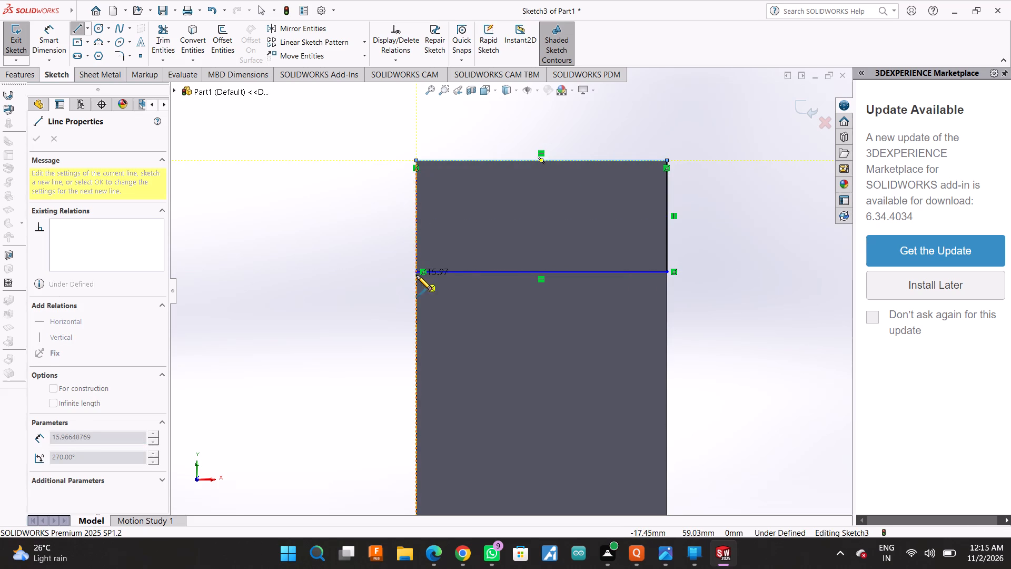
{"action": "left_click", "coordinate": [419, 272]}
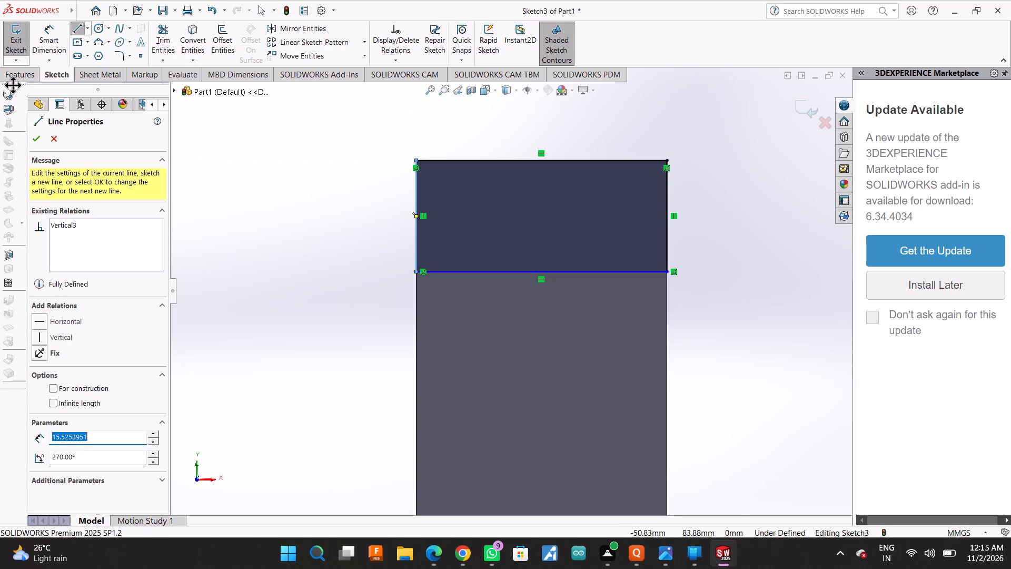
{"action": "left_click", "coordinate": [13, 85]}
{"action": "left_click", "coordinate": [40, 142]}
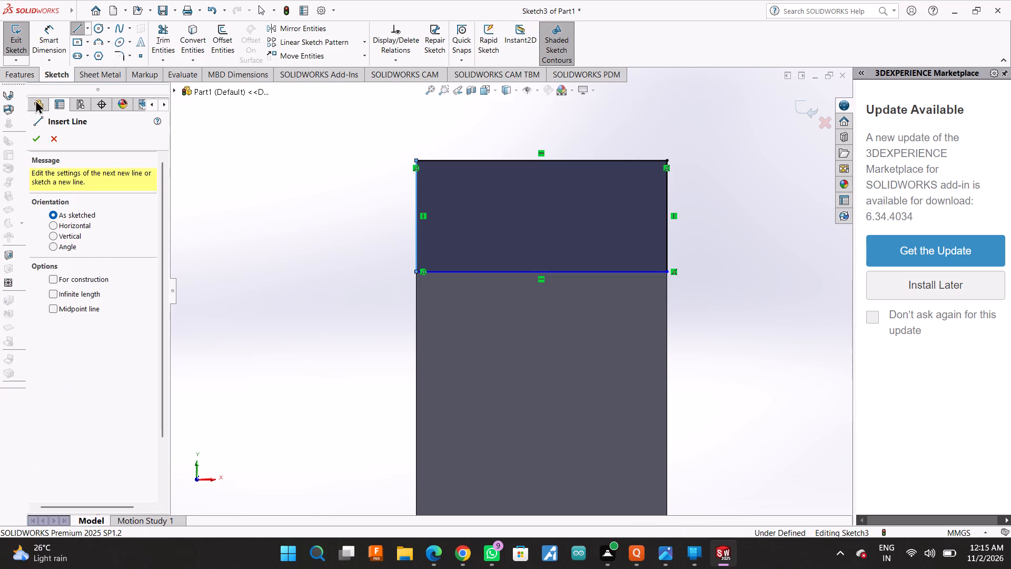
{"action": "left_click", "coordinate": [23, 76]}
{"action": "left_click", "coordinate": [23, 76]}
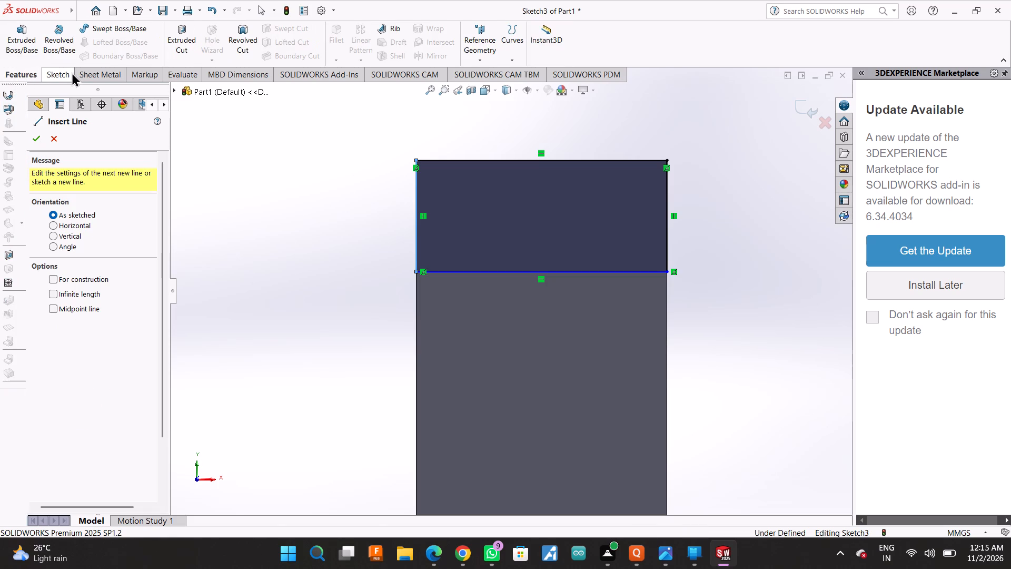
Dimension the vertical side of the top profile to 20 mm.
{"action": "left_click", "coordinate": [65, 73]}
{"action": "left_click", "coordinate": [51, 30]}
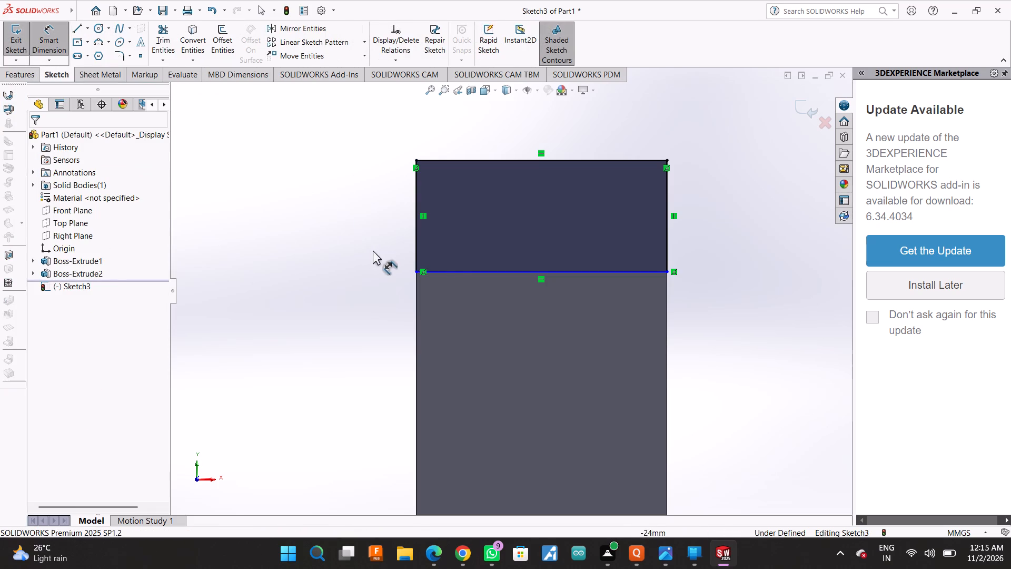
{"action": "left_click", "coordinate": [417, 227]}
{"action": "left_click", "coordinate": [366, 231]}
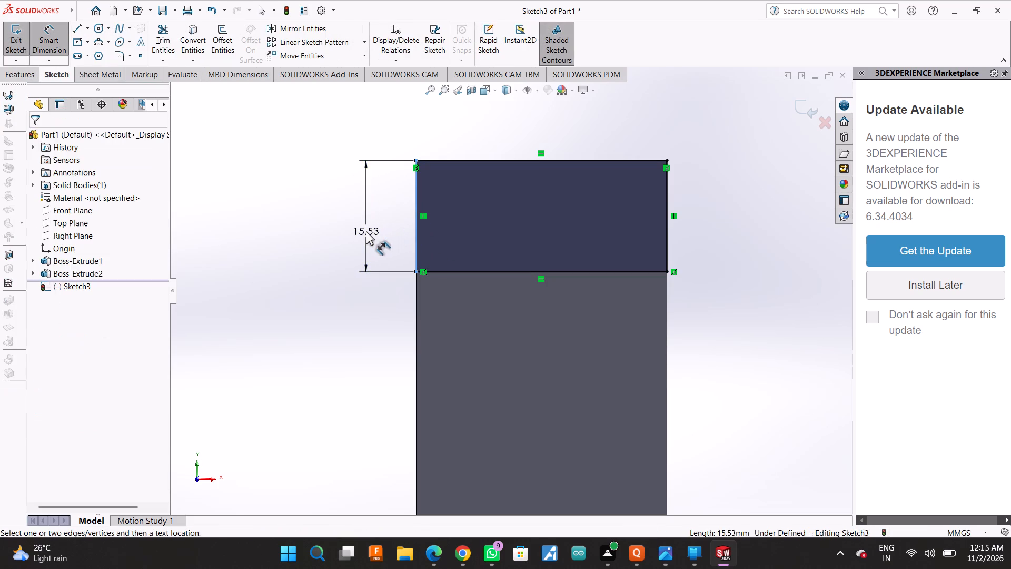
{"action": "type", "text": "20"}
{"action": "key", "text": "Return"}
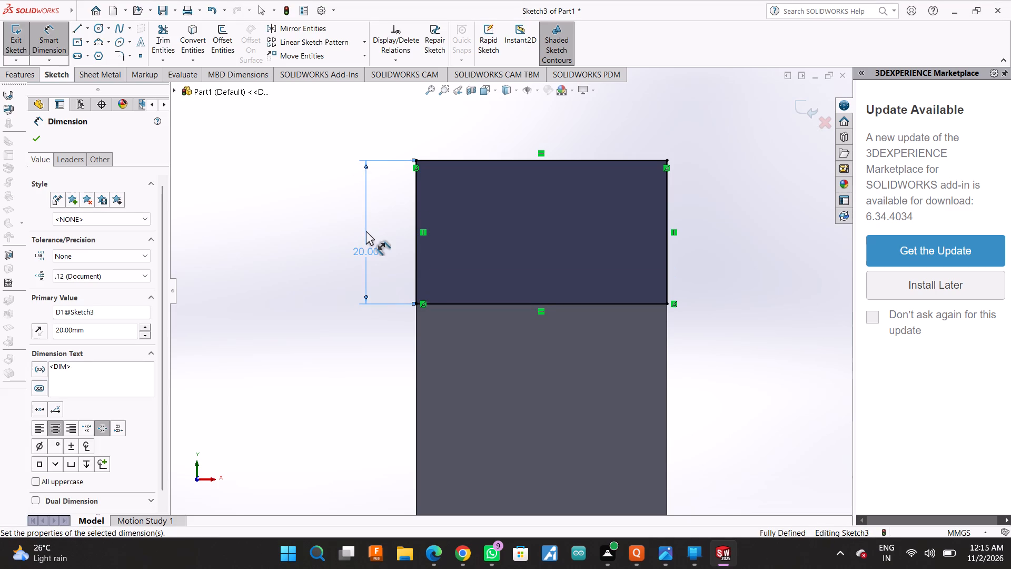
{"action": "left_click", "coordinate": [31, 132]}
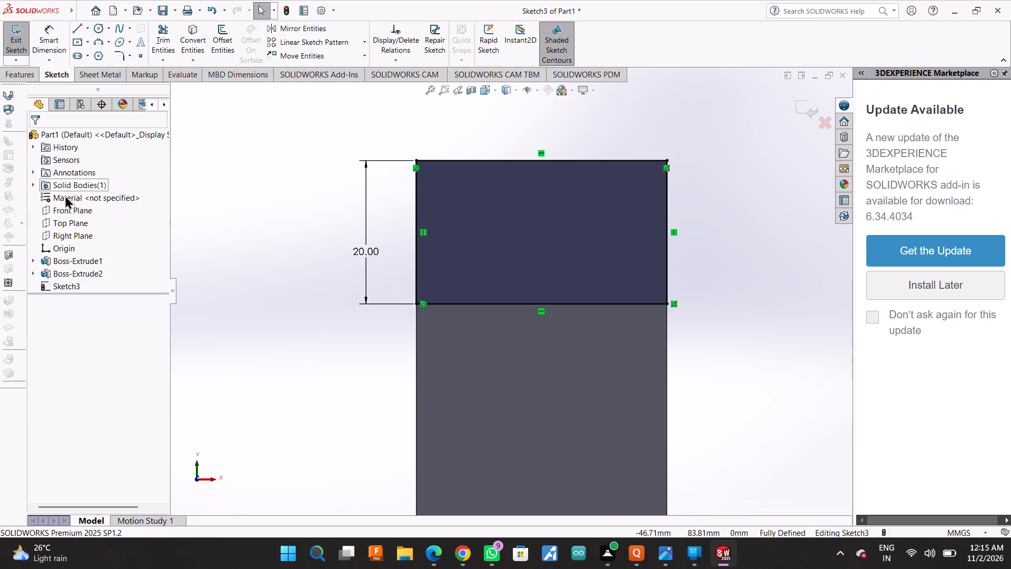
Extrude the top profile forward from the wall as a Blind boss 6 mm deep, merged with the body.
{"action": "left_click", "coordinate": [36, 73]}
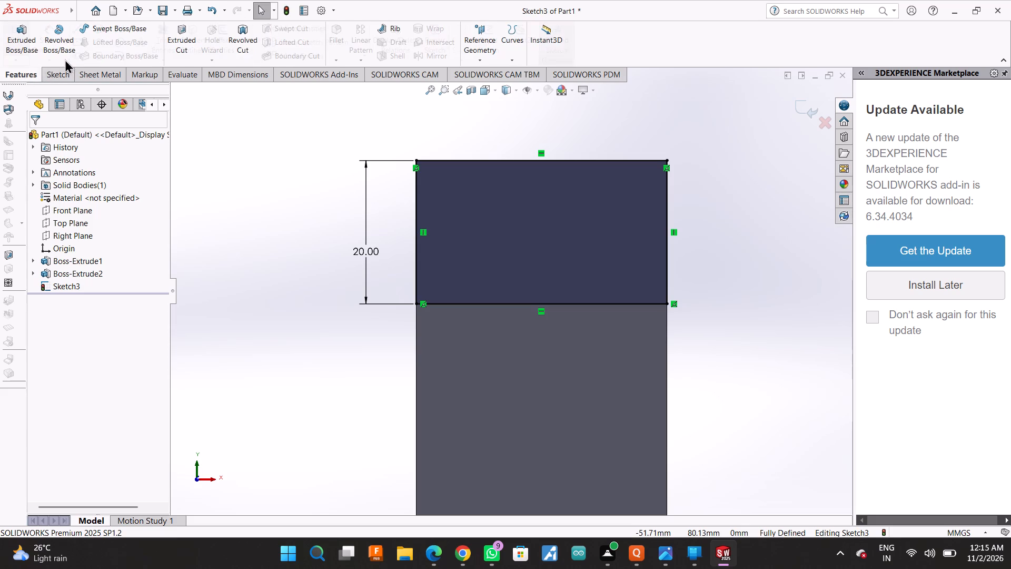
{"action": "left_click", "coordinate": [29, 37]}
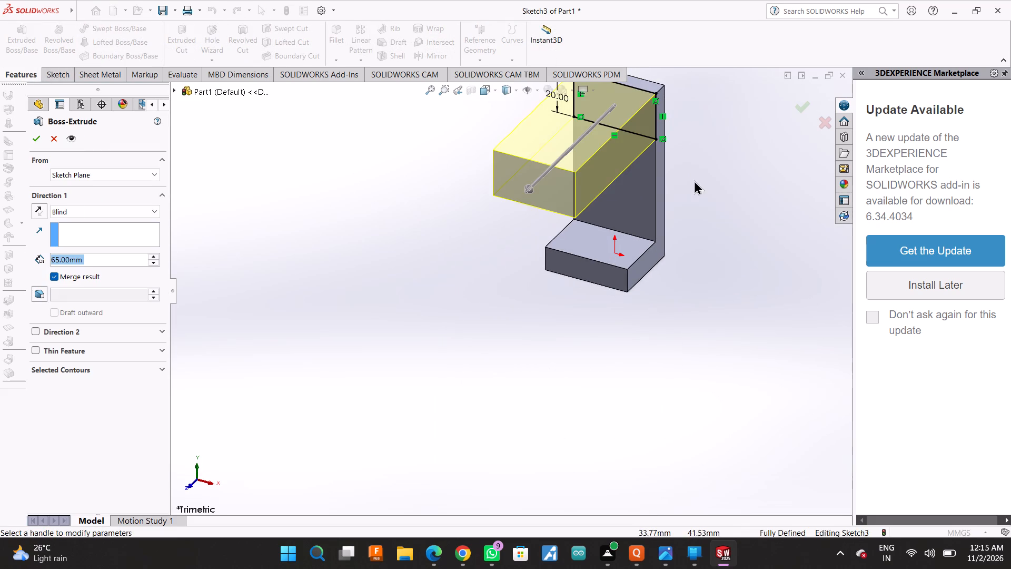
{"action": "type", "text": "13"}
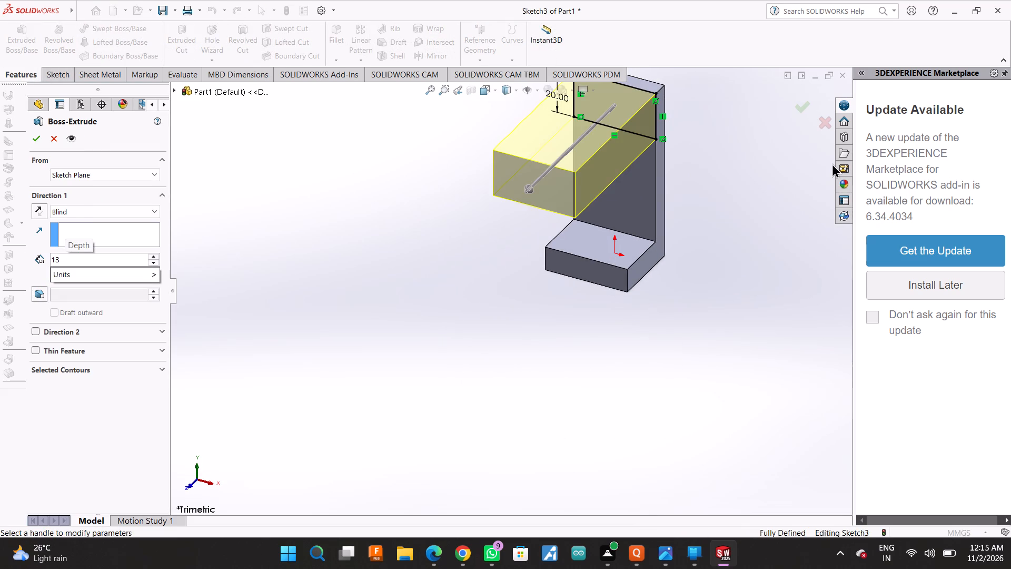
{"action": "key", "text": "minus"}
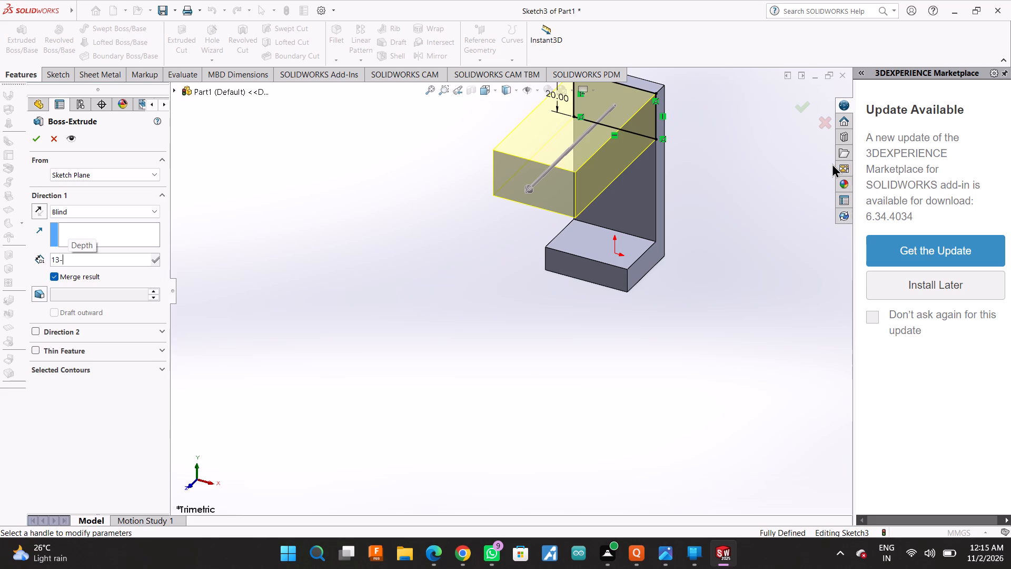
{"action": "key", "text": "7"}
{"action": "key", "text": "Return"}
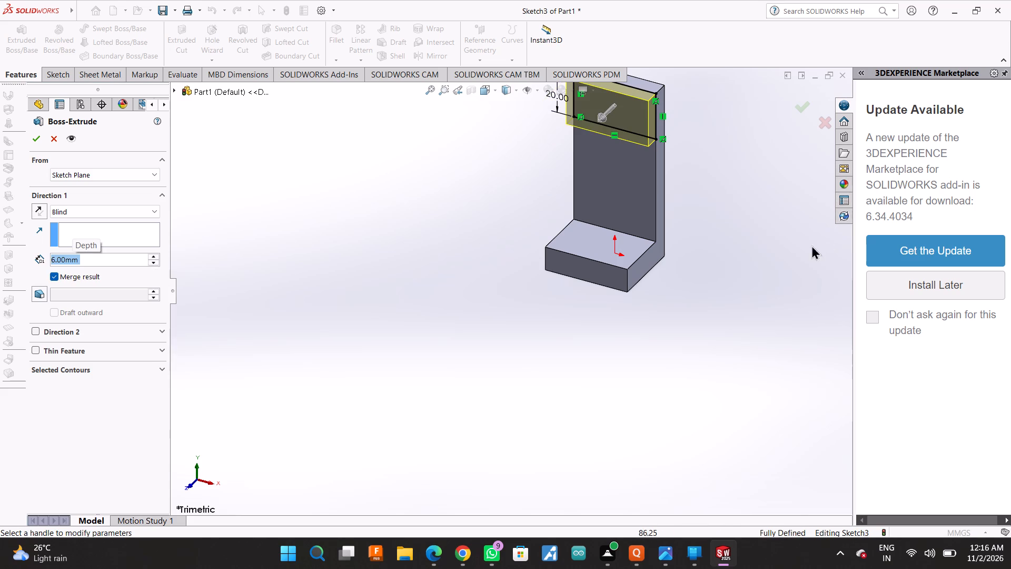
{"action": "left_click", "coordinate": [27, 132]}
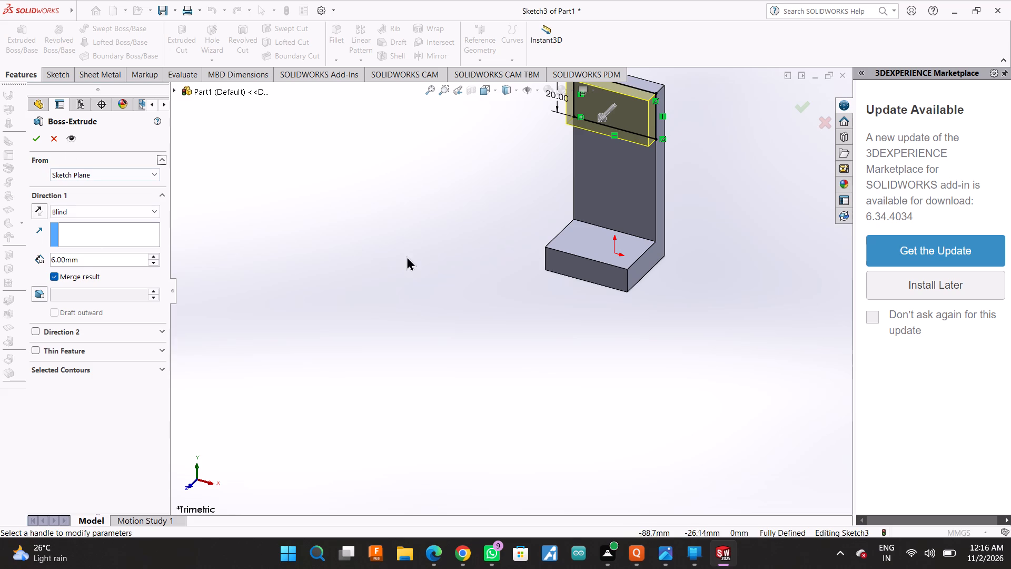
{"action": "left_click", "coordinate": [31, 136]}
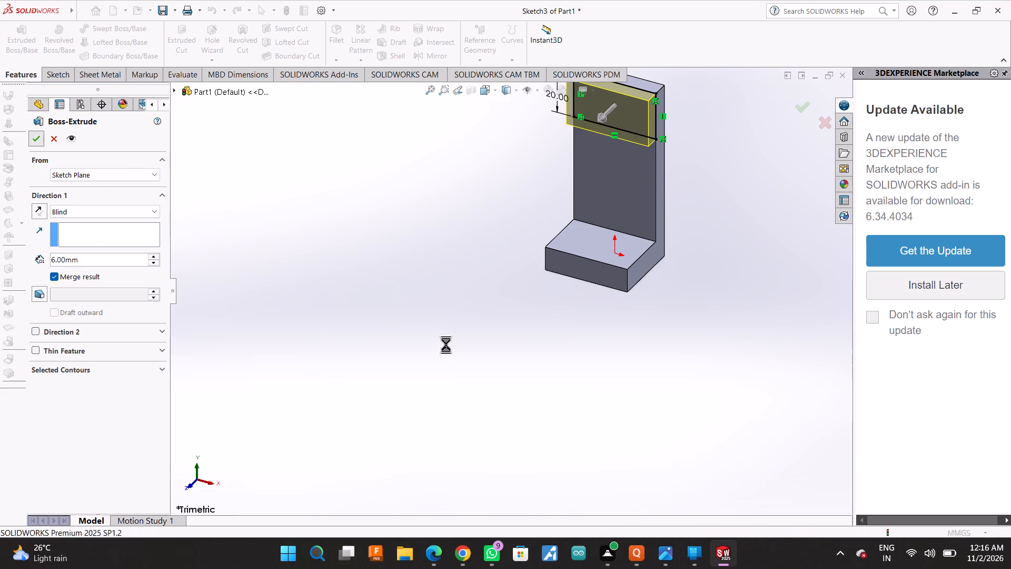
On the raised top pad's front face, sketch a horizontal straight slot about 13.6 mm between centres and 7.3 mm wide.
{"action": "scroll", "coordinate": [534, 290], "scroll_direction": "up", "scroll_amount": 1}
{"action": "scroll", "coordinate": [566, 228], "scroll_direction": "down", "scroll_amount": 1}
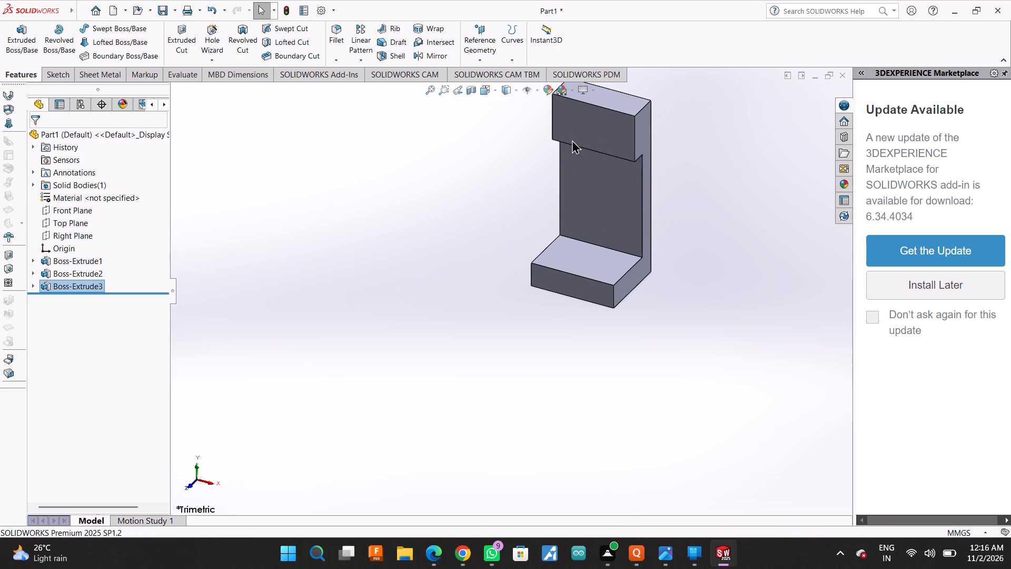
{"action": "left_click", "coordinate": [579, 125]}
{"action": "left_click", "coordinate": [632, 96]}
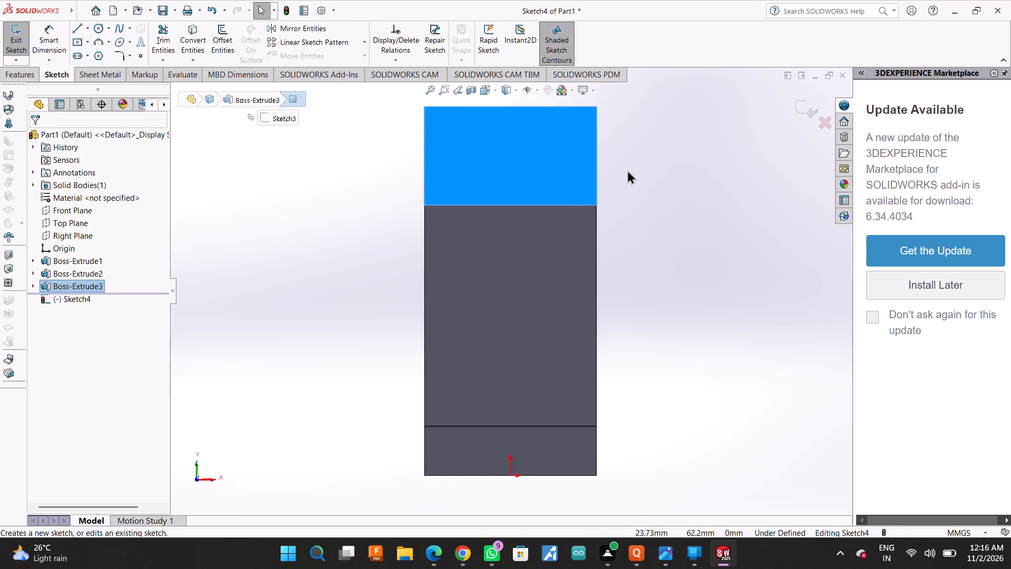
{"action": "left_click", "coordinate": [90, 60]}
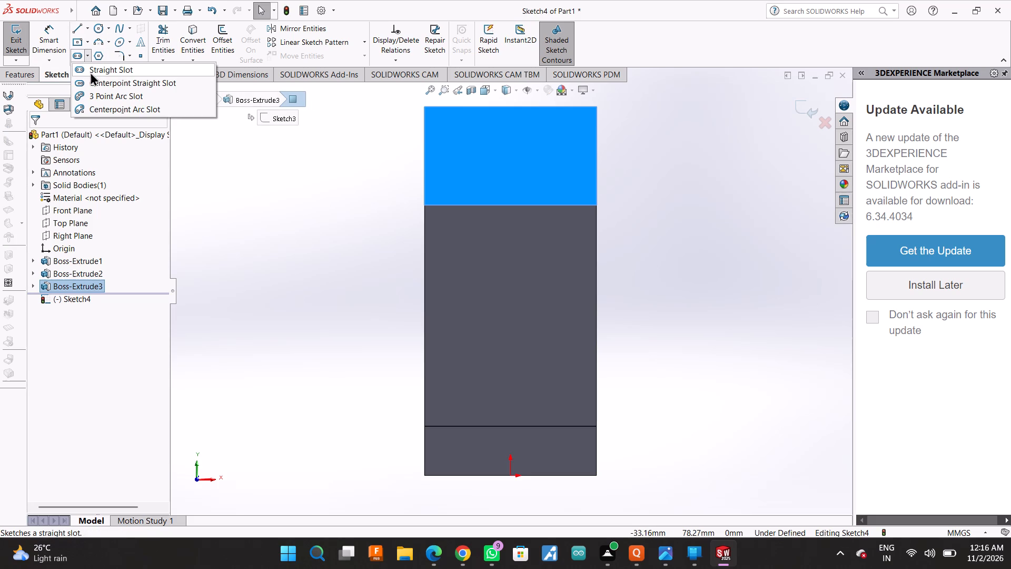
{"action": "left_click", "coordinate": [90, 72]}
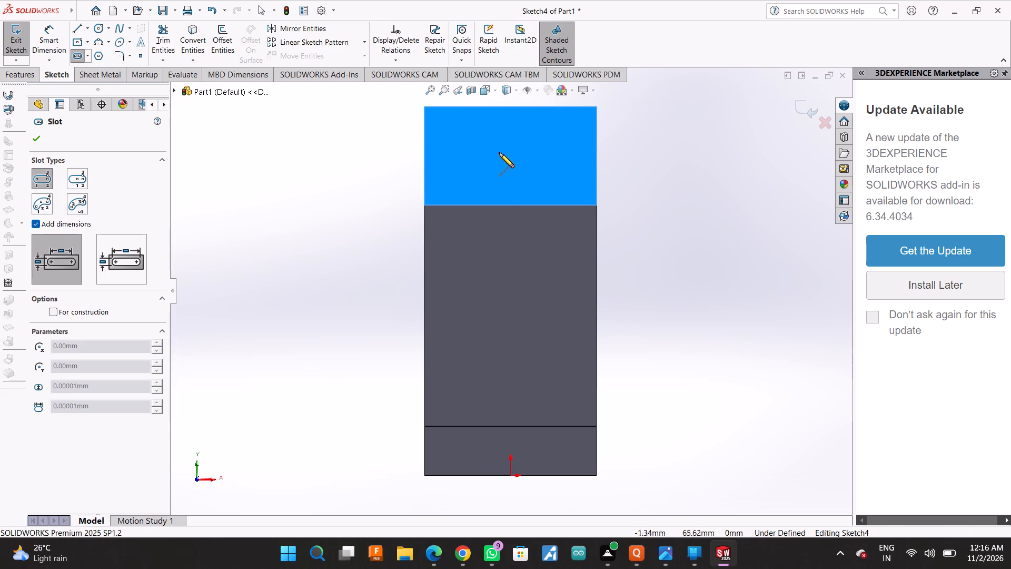
{"action": "left_click", "coordinate": [479, 157]}
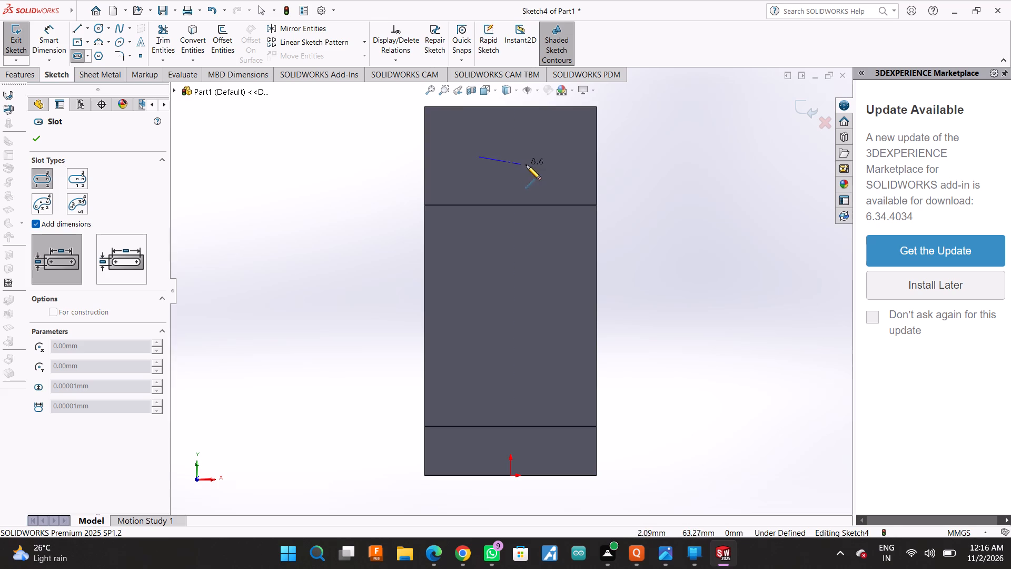
{"action": "left_click", "coordinate": [546, 155]}
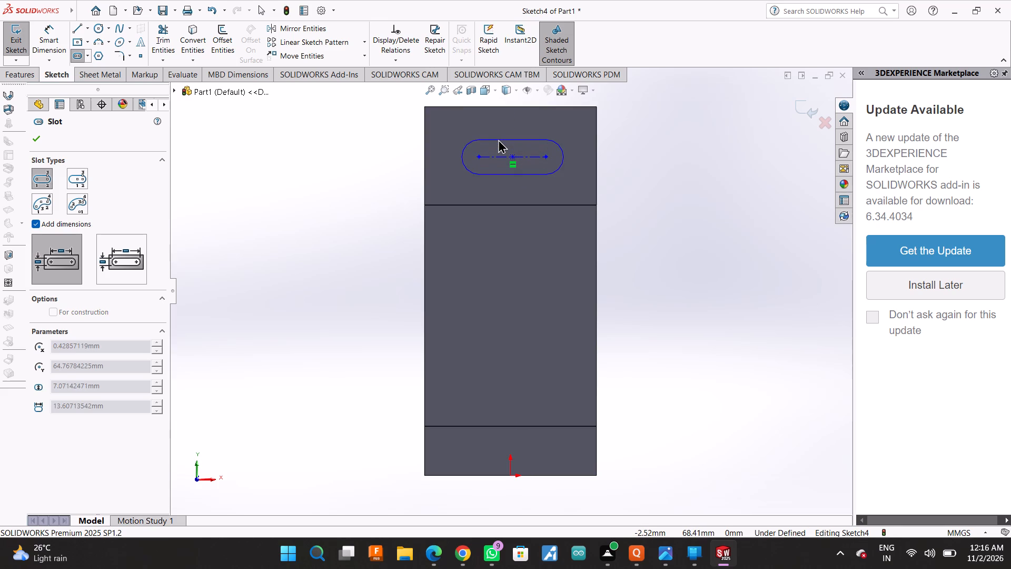
{"action": "left_click", "coordinate": [498, 139]}
Set the slot's centre-to-centre length to 11 mm and its width to 10 mm.
{"action": "scroll", "coordinate": [500, 145], "scroll_direction": "down", "scroll_amount": 5}
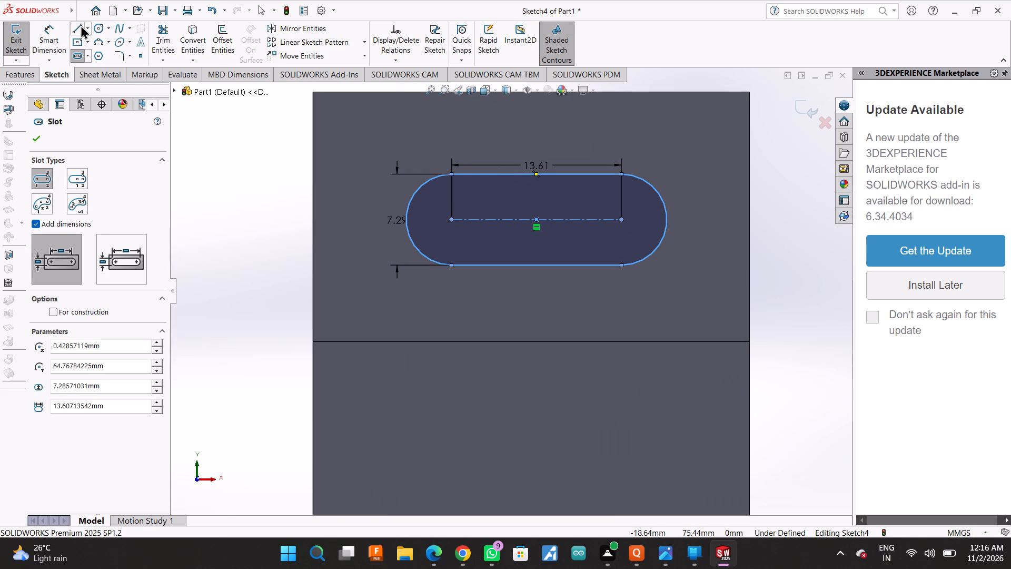
{"action": "left_click", "coordinate": [52, 30]}
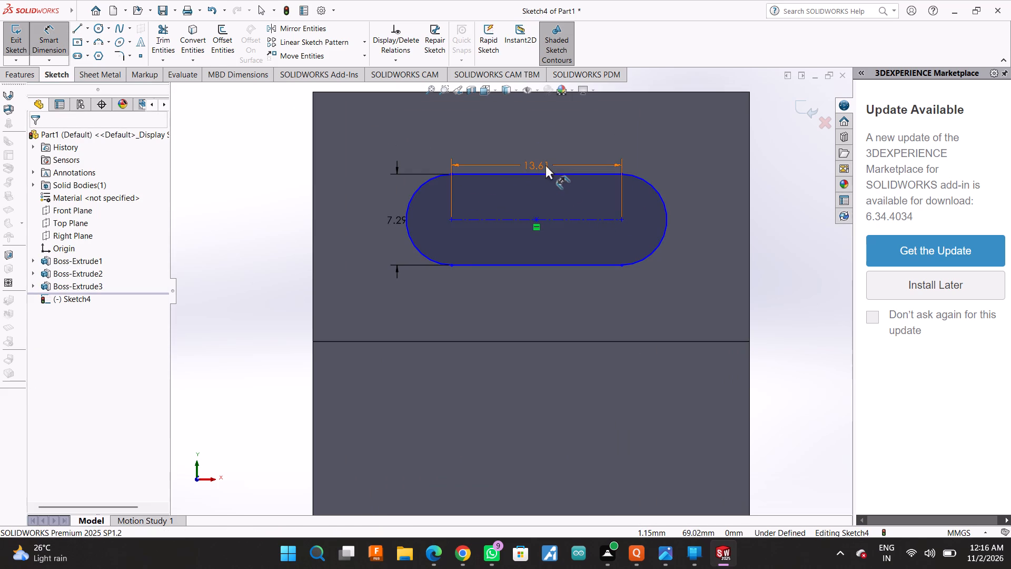
{"action": "left_click", "coordinate": [546, 163]}
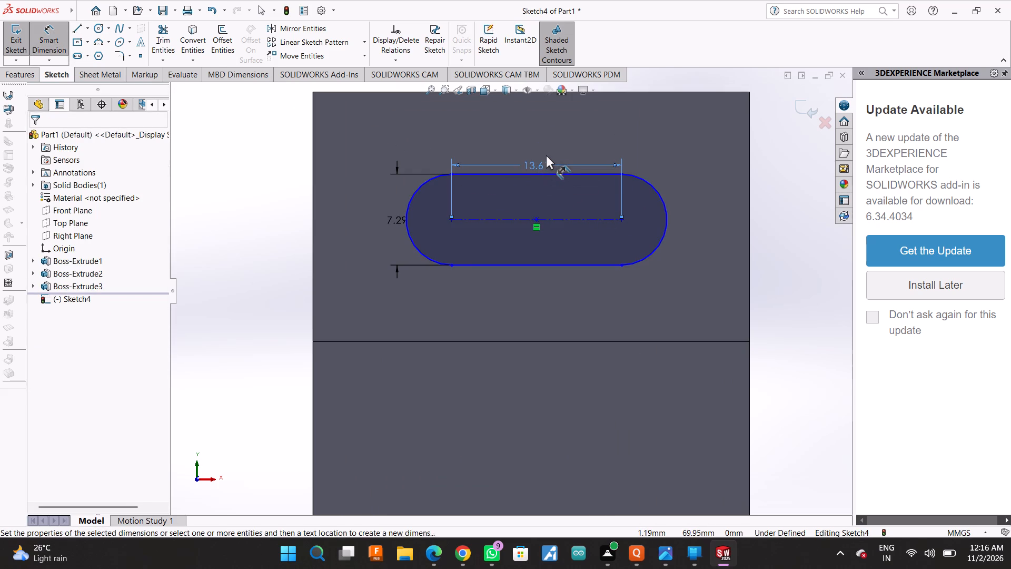
{"action": "double_click", "coordinate": [111, 332]}
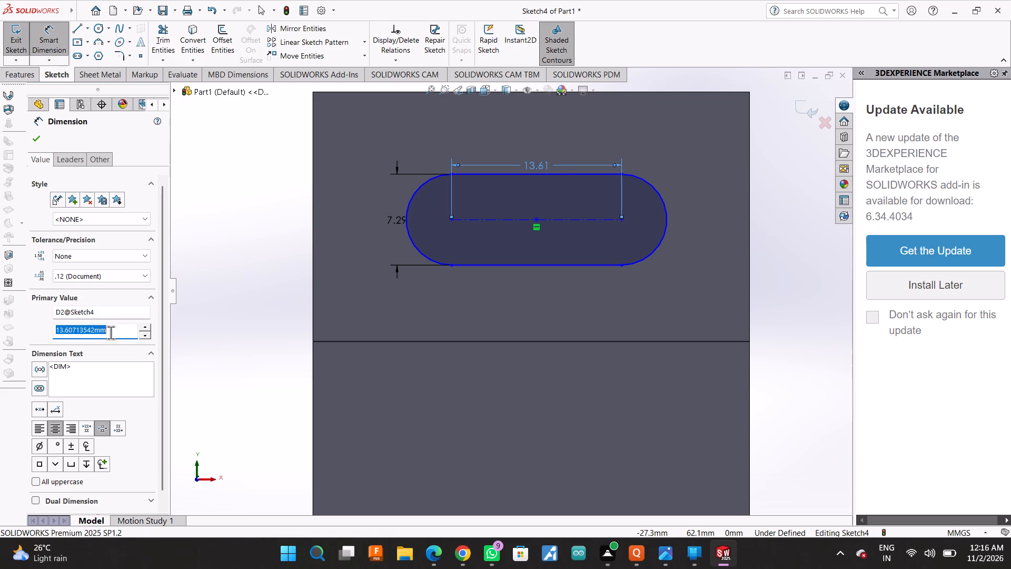
{"action": "type", "text": "11"}
{"action": "key", "text": "Return"}
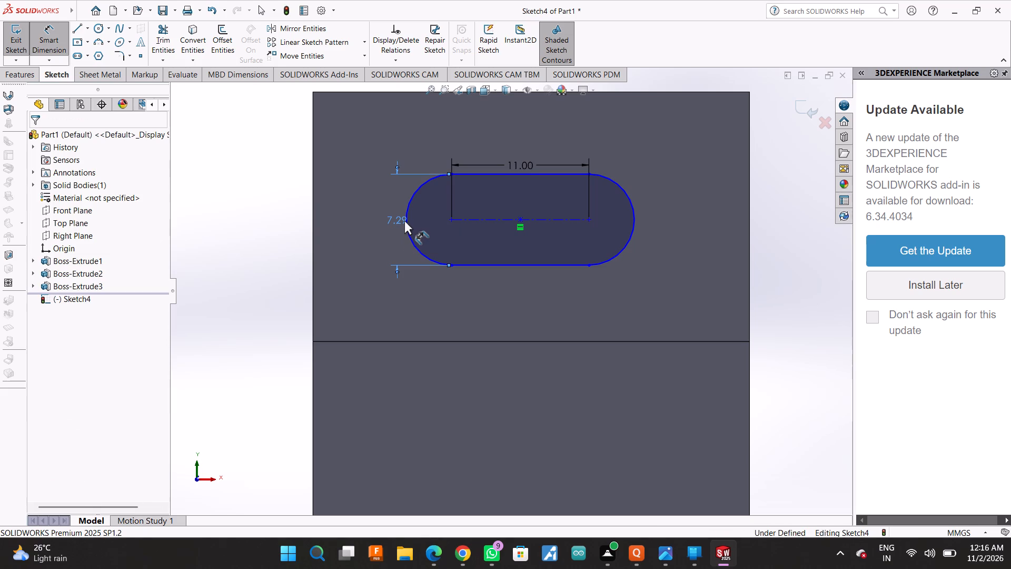
{"action": "type", "text": "10"}
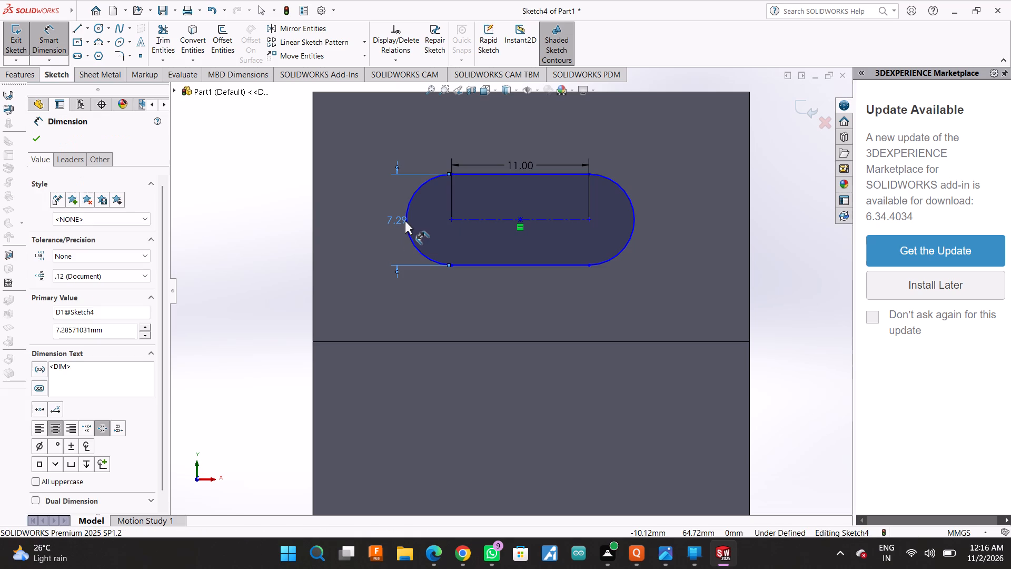
{"action": "double_click", "coordinate": [97, 327]}
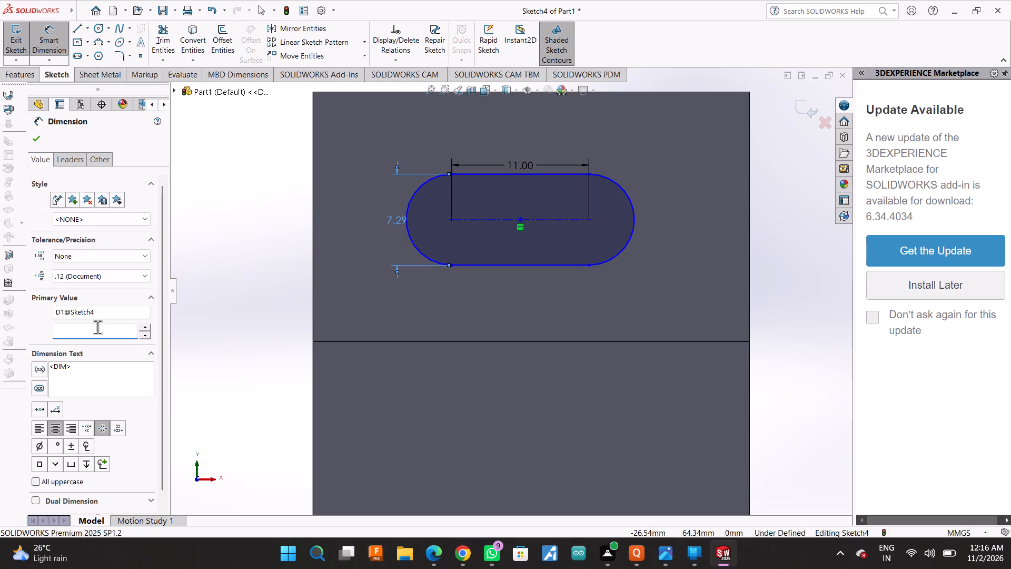
{"action": "type", "text": "10"}
{"action": "key", "text": "Return"}
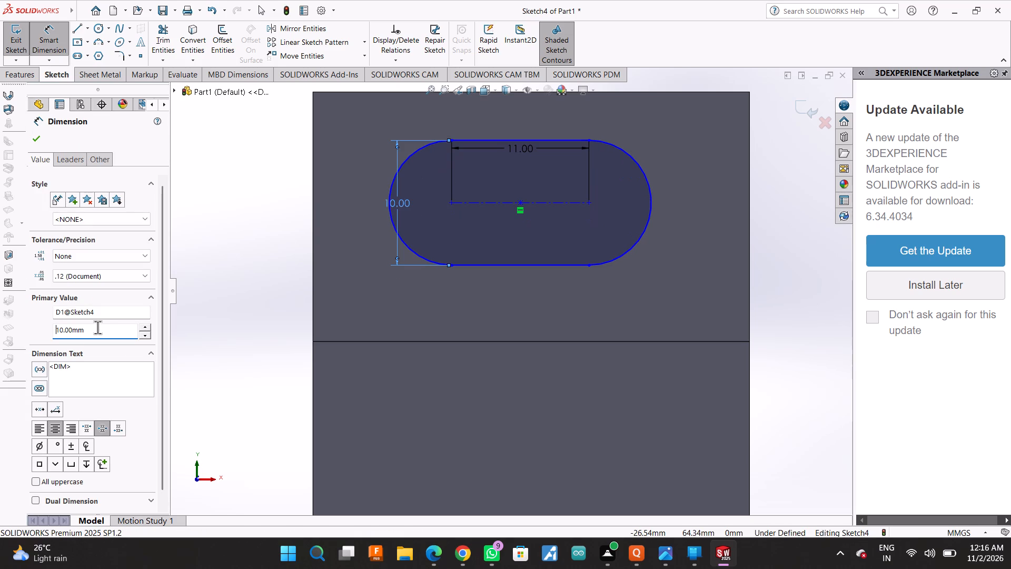
Sketch a vertical construction centerline down the middle of the top pad, from its upper edge to its lower edge.
{"action": "scroll", "coordinate": [489, 356], "scroll_direction": "up", "scroll_amount": 1}
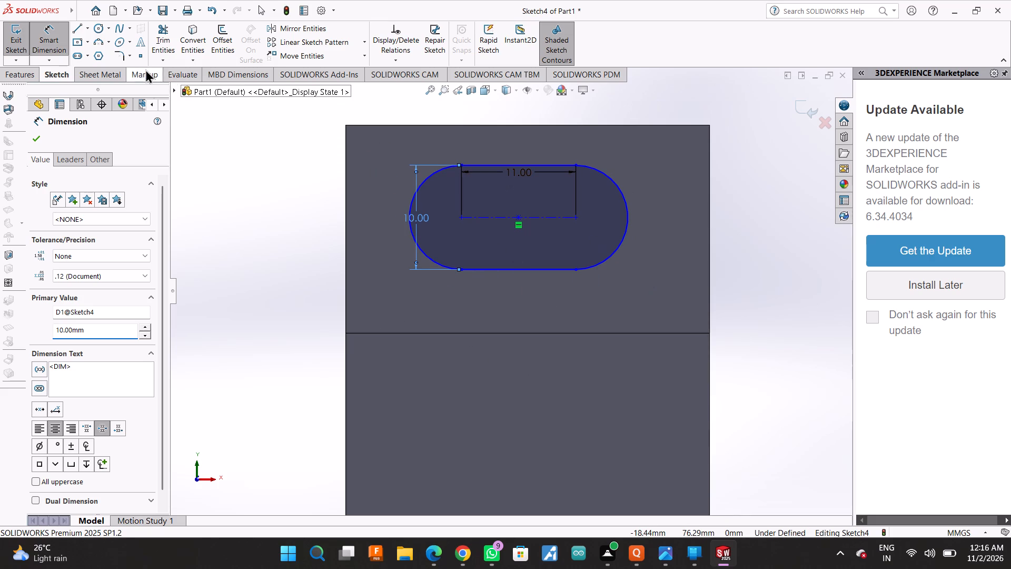
{"action": "left_click", "coordinate": [86, 27]}
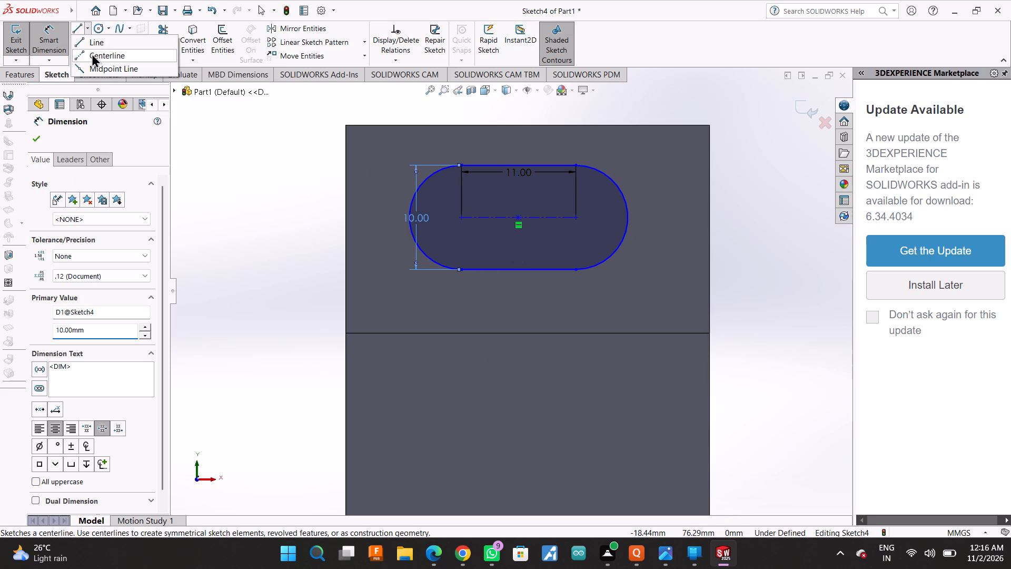
{"action": "left_click", "coordinate": [92, 56]}
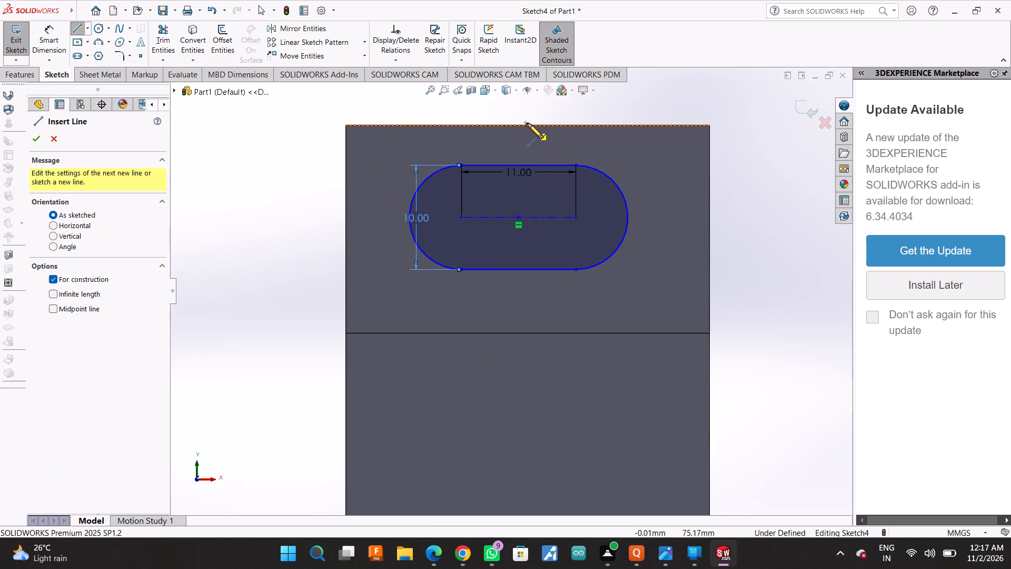
{"action": "left_click", "coordinate": [528, 123]}
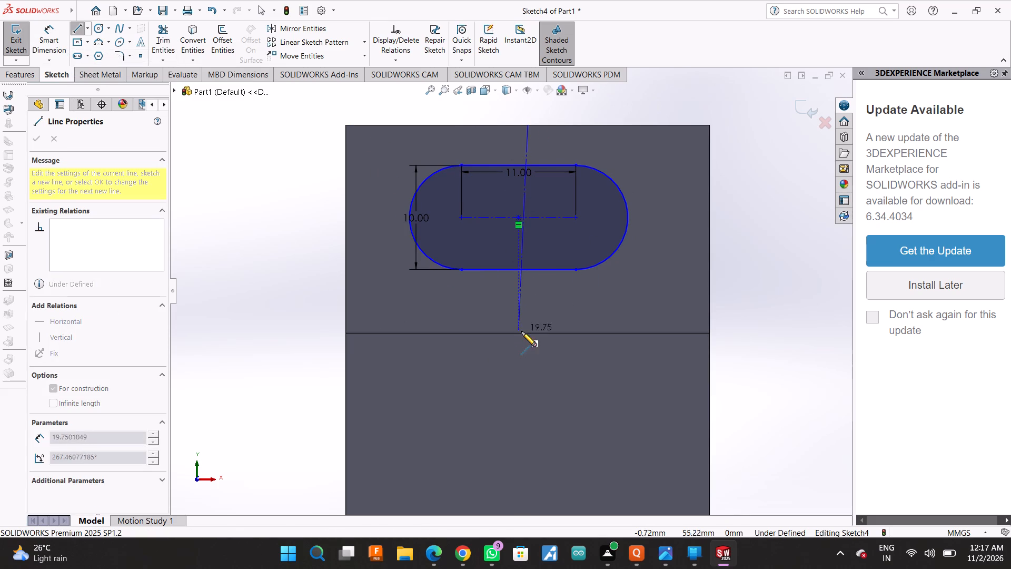
{"action": "left_click", "coordinate": [529, 335]}
{"action": "scroll", "coordinate": [530, 269], "scroll_direction": "down", "scroll_amount": 3}
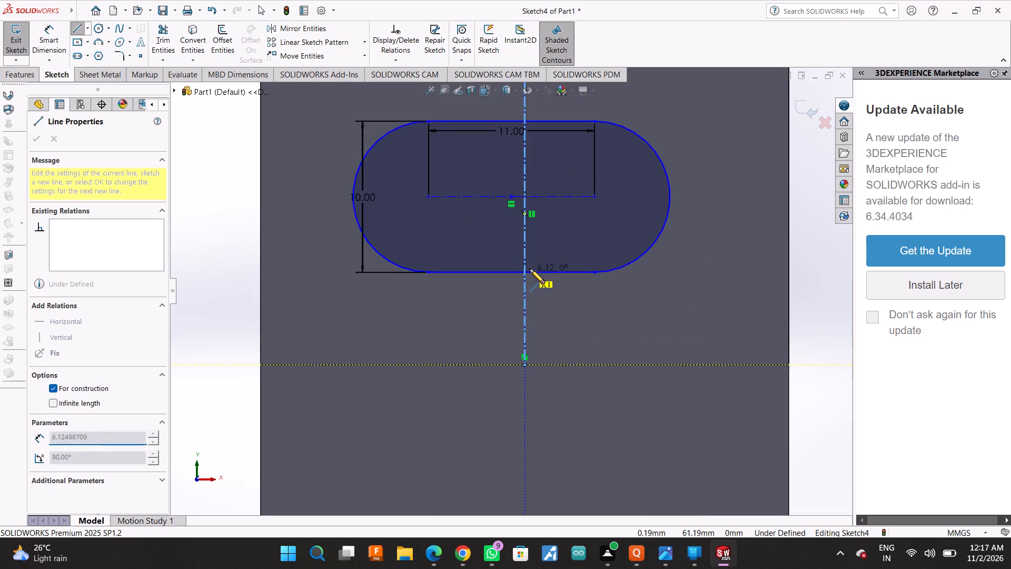
{"action": "scroll", "coordinate": [530, 269], "scroll_direction": "down", "scroll_amount": 2}
{"action": "scroll", "coordinate": [530, 269], "scroll_direction": "up", "scroll_amount": 2}
{"action": "key", "text": "Escape"}
Add a Coincident relation between the slot's centre point and the vertical centerline.
{"action": "scroll", "coordinate": [506, 210], "scroll_direction": "down", "scroll_amount": 2}
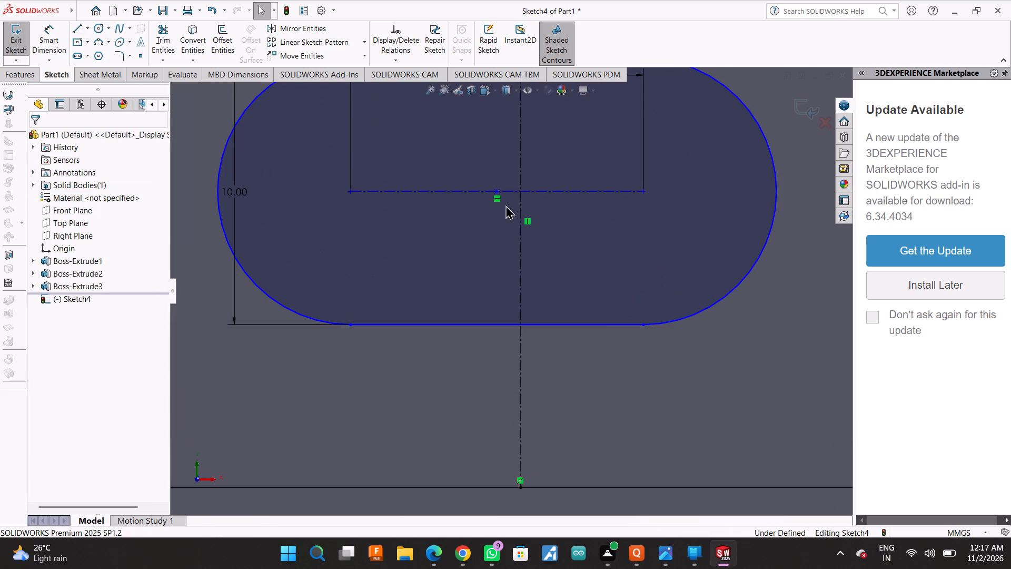
{"action": "left_click", "coordinate": [497, 190], "text": "ctrl"}
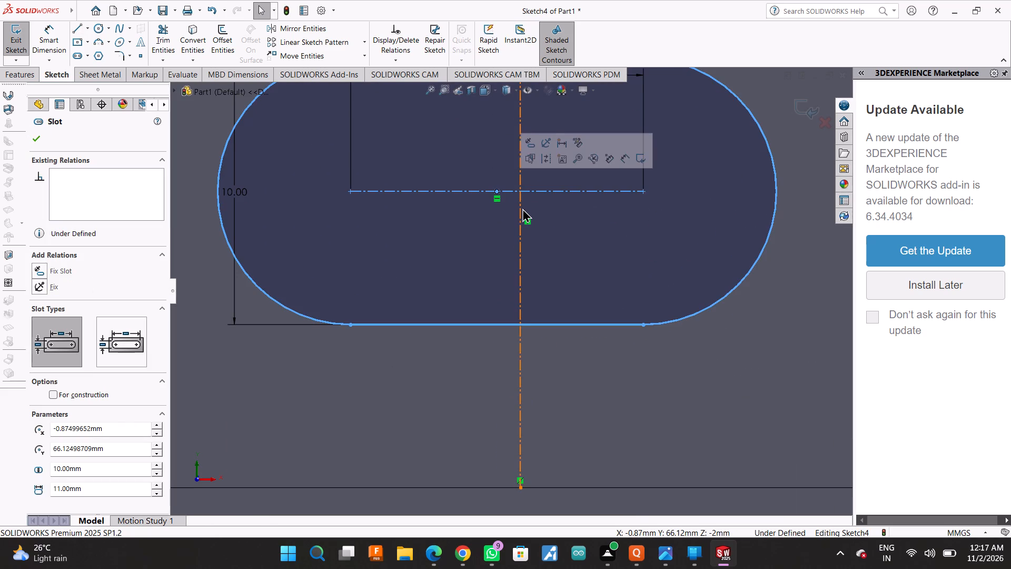
{"action": "left_click", "coordinate": [521, 209], "text": "ctrl"}
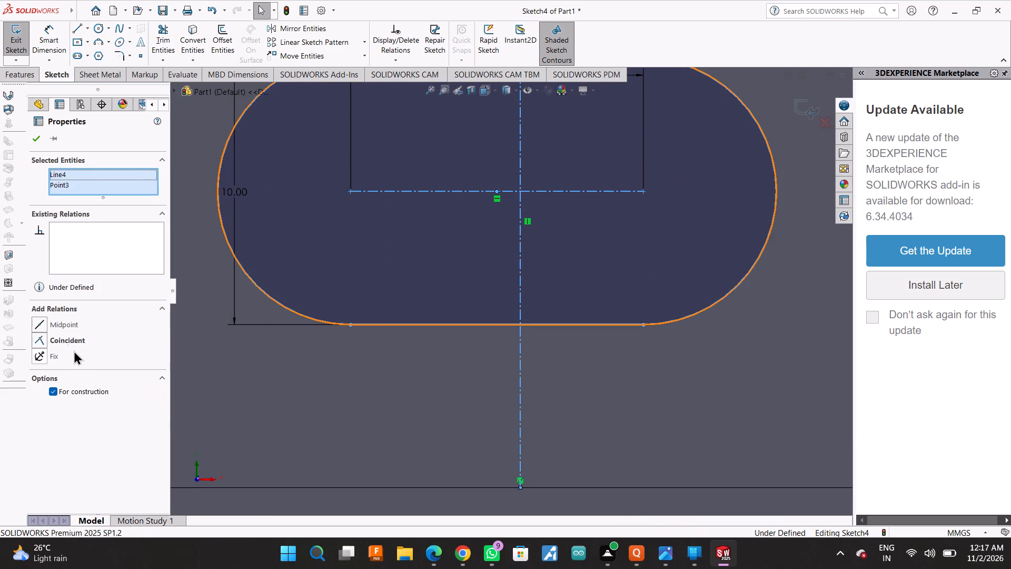
{"action": "left_click", "coordinate": [64, 337]}
{"action": "left_click", "coordinate": [39, 134]}
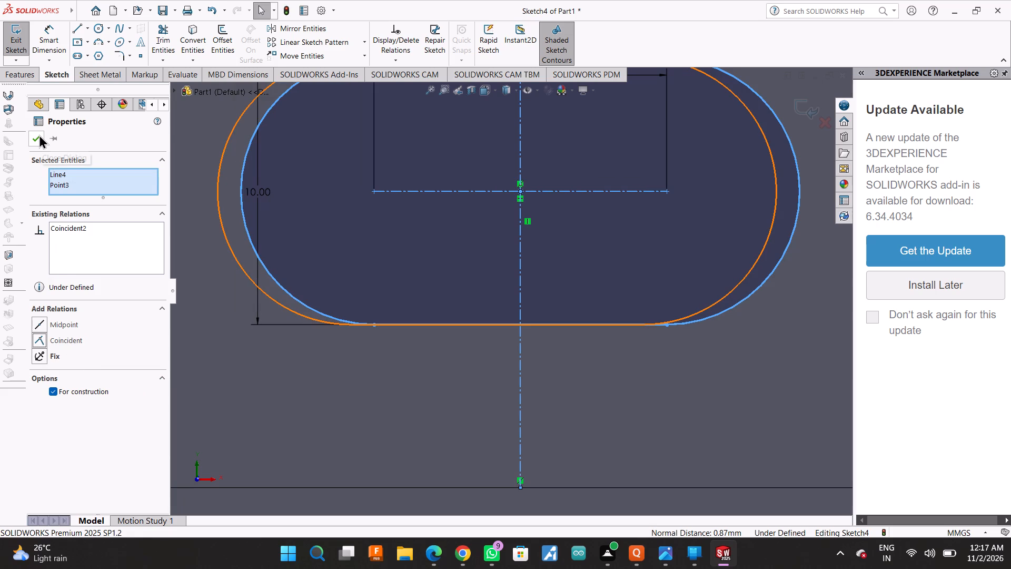
Cut-extrude the slot profile from the pad face with a Blind depth of 13 mm.
{"action": "scroll", "coordinate": [450, 357], "scroll_direction": "up", "scroll_amount": 4}
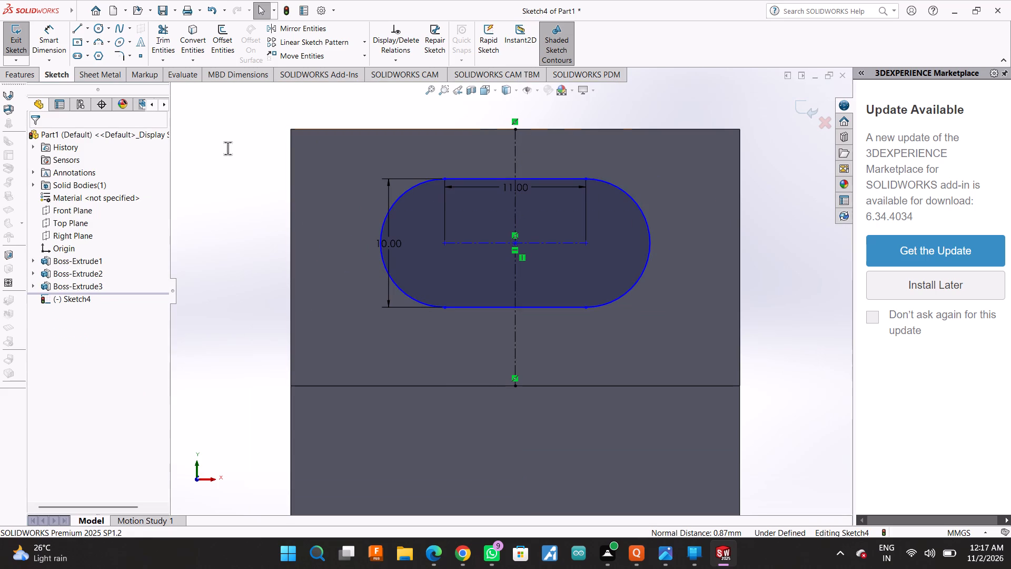
{"action": "middle_click", "coordinate": [750, 207]}
{"action": "middle_click_drag", "start_coordinate": [741, 215], "coordinate": [736, 217]}
{"action": "middle_click_drag", "start_coordinate": [691, 239], "coordinate": [683, 242]}
{"action": "middle_click", "coordinate": [682, 242]}
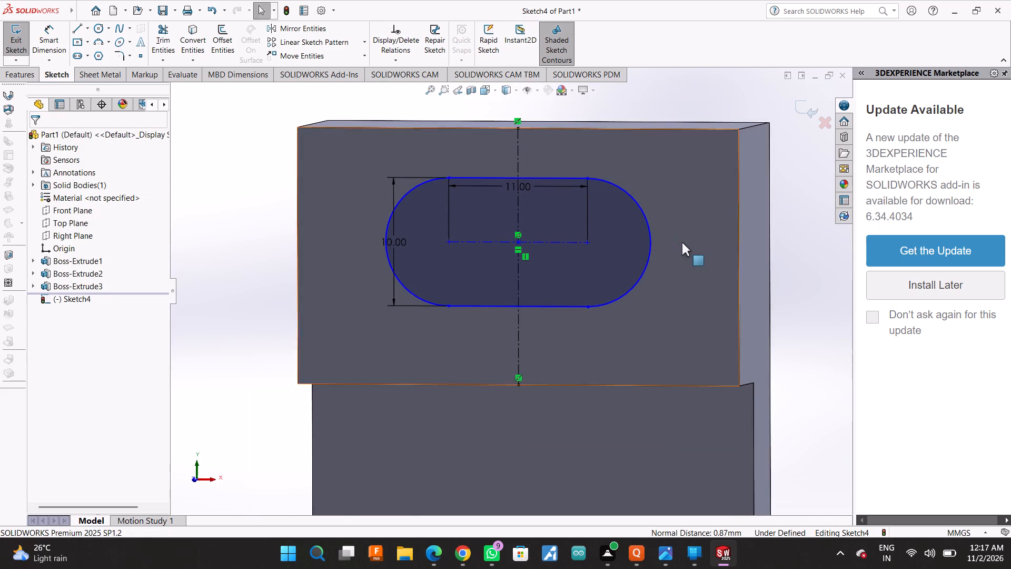
{"action": "scroll", "coordinate": [682, 243], "scroll_direction": "up", "scroll_amount": 4}
{"action": "middle_click_drag", "start_coordinate": [719, 229], "coordinate": [702, 236]}
{"action": "middle_click_drag", "start_coordinate": [695, 240], "coordinate": [687, 282]}
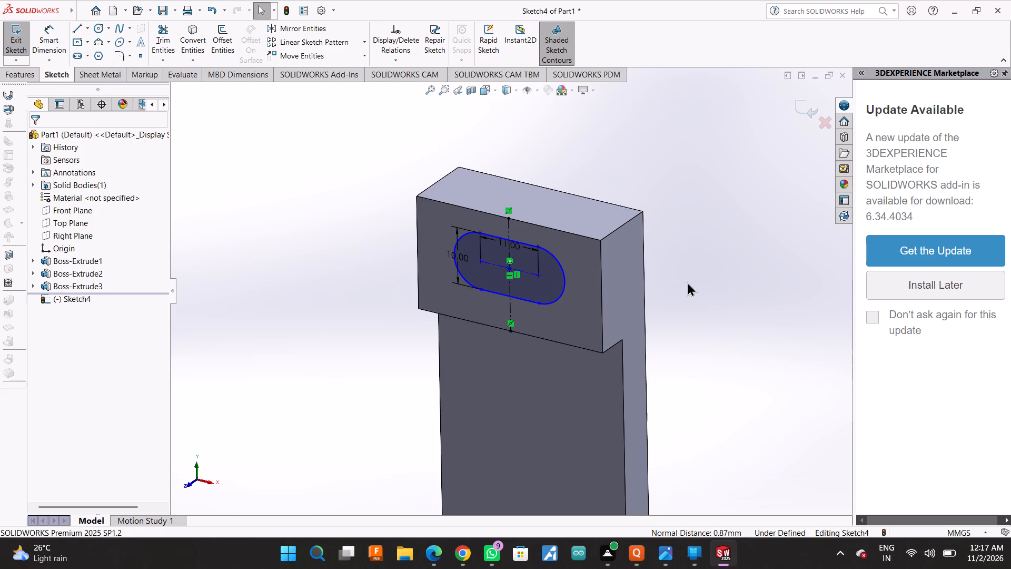
{"action": "left_click", "coordinate": [10, 71]}
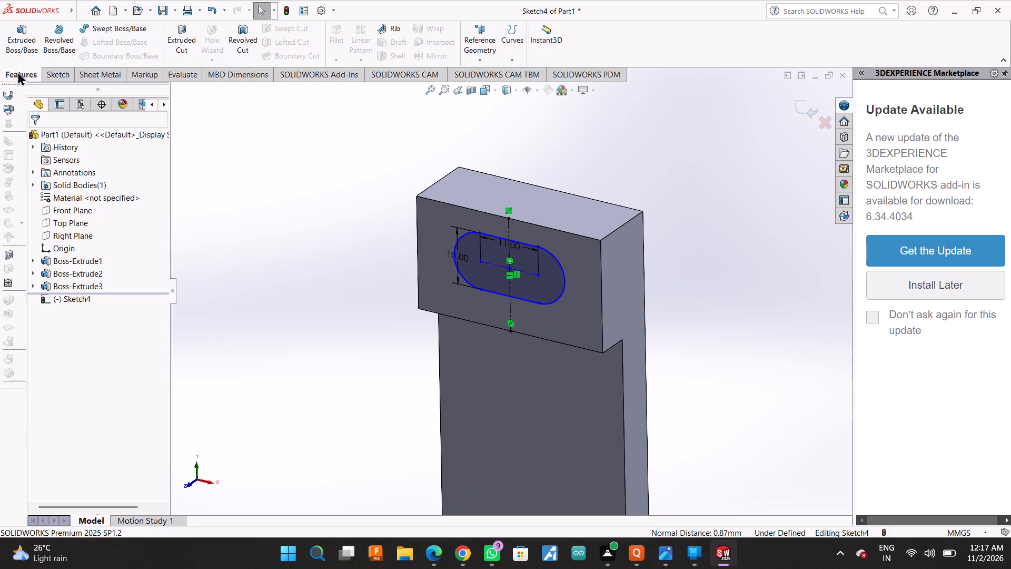
{"action": "left_click", "coordinate": [178, 30]}
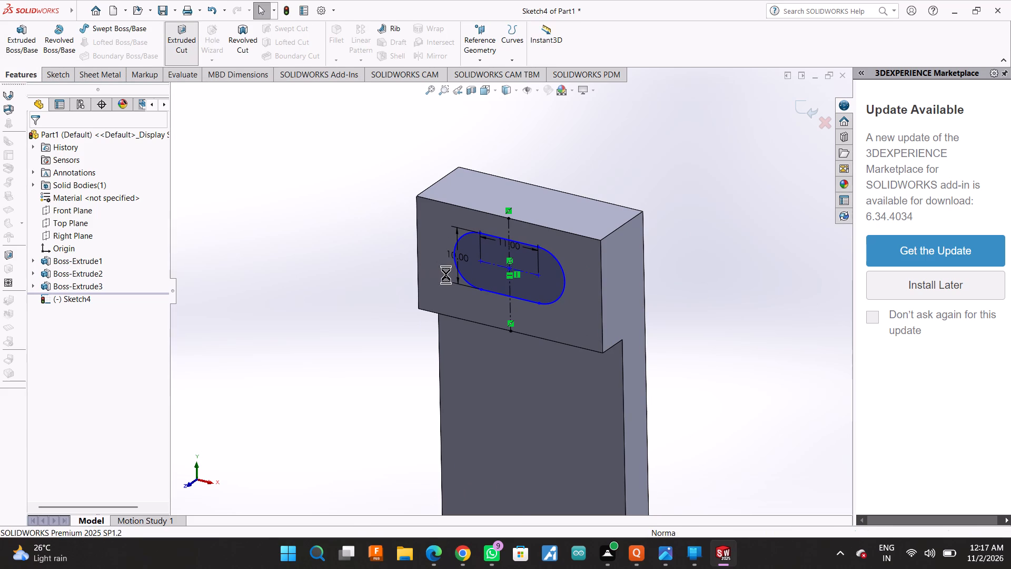
{"action": "scroll", "coordinate": [509, 339], "scroll_direction": "up", "scroll_amount": 2}
{"action": "scroll", "coordinate": [544, 225], "scroll_direction": "down", "scroll_amount": 3}
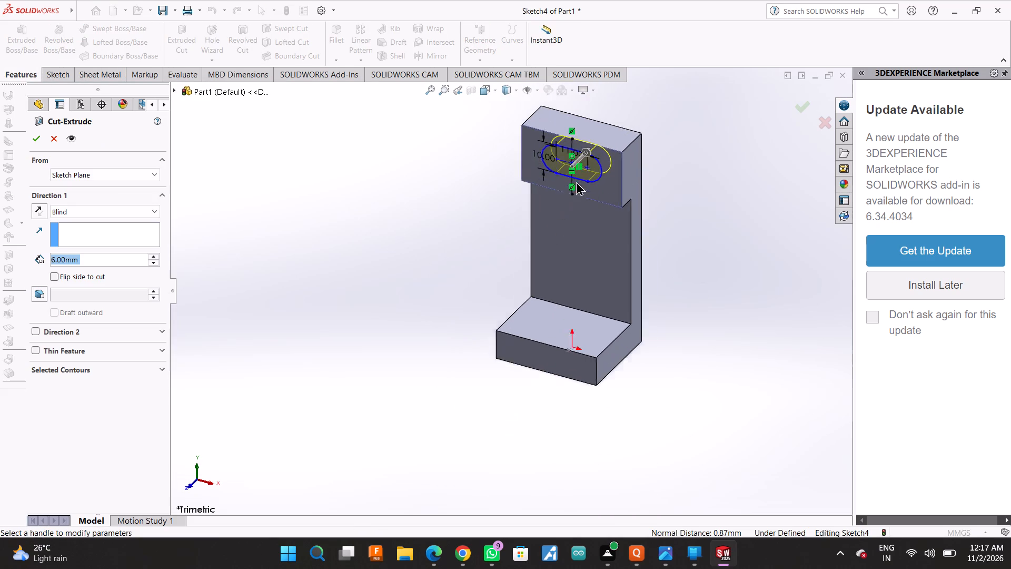
{"action": "scroll", "coordinate": [576, 181], "scroll_direction": "down", "scroll_amount": 6}
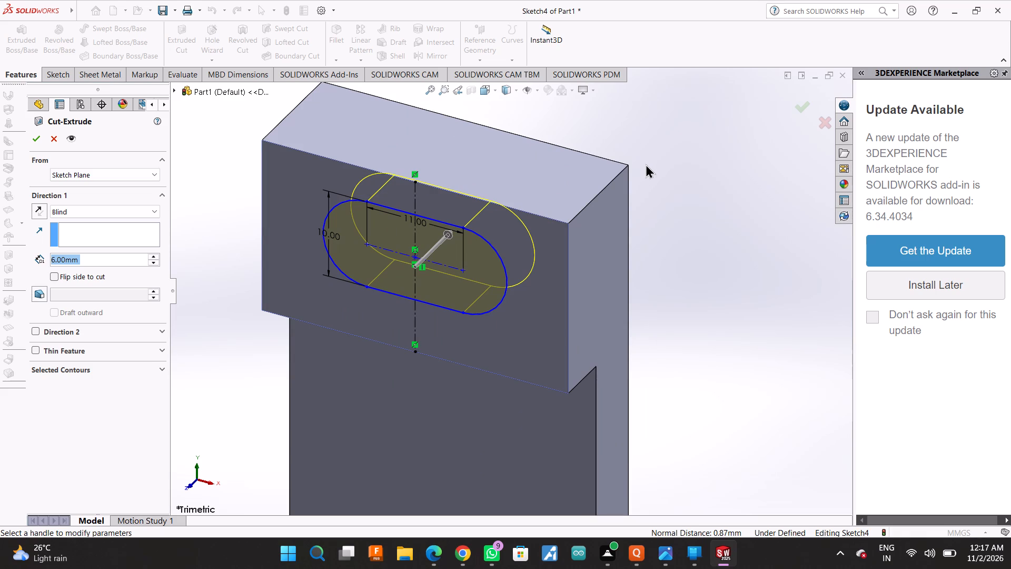
{"action": "type", "text": "13"}
{"action": "key", "text": "Return"}
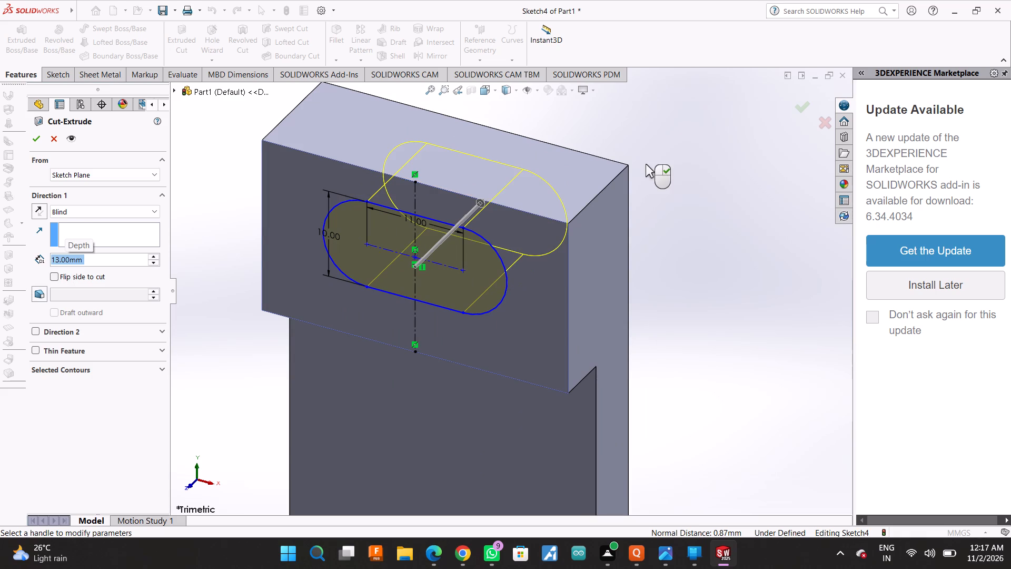
{"action": "left_click", "coordinate": [33, 135]}
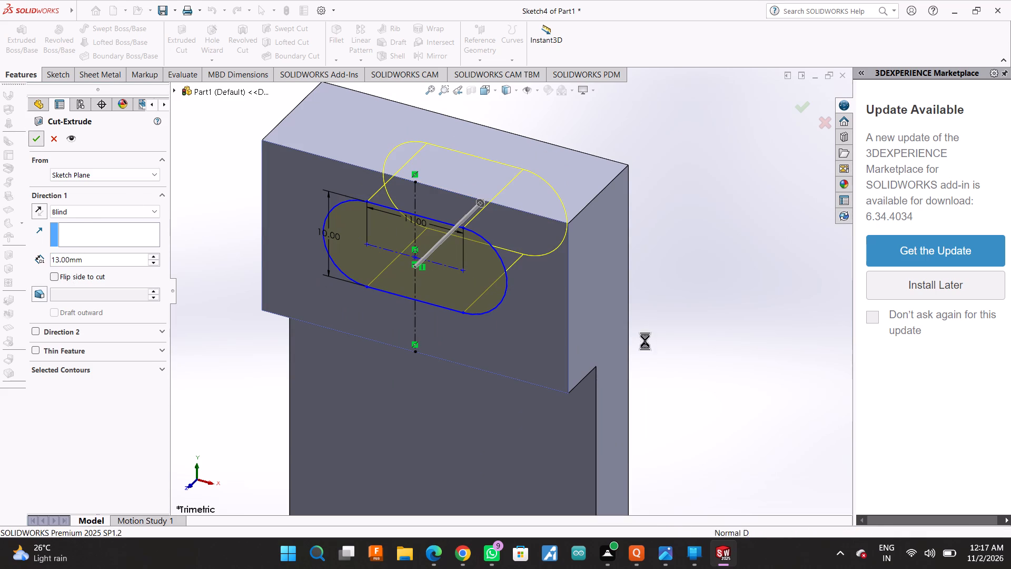
On the upright wall's front face, sketch two concentric circles about 26 mm and 17 mm in diameter, centred about 34 mm above the origin.
{"action": "middle_click_drag", "start_coordinate": [683, 357], "coordinate": [716, 291]}
{"action": "left_click", "coordinate": [545, 439]}
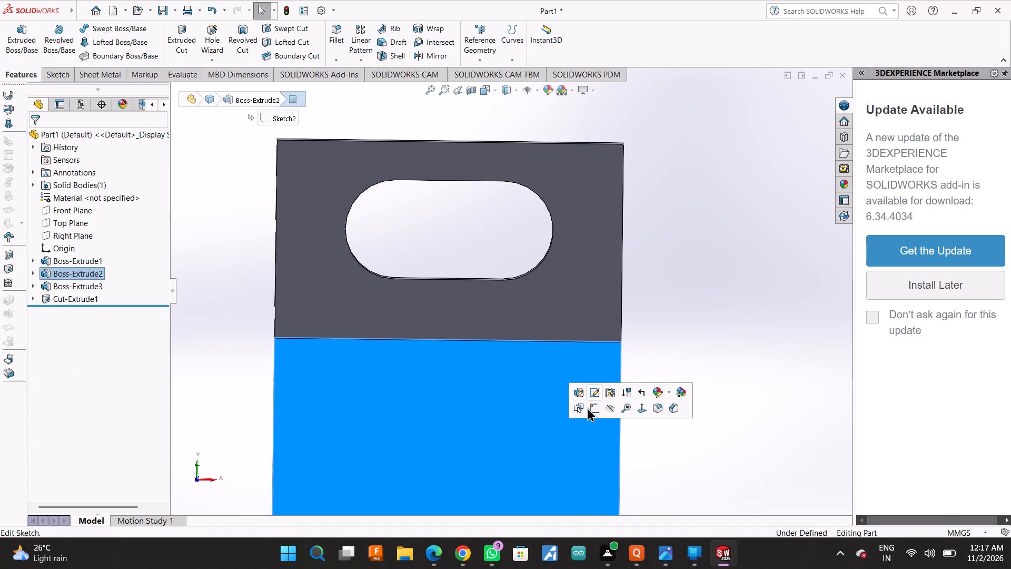
{"action": "left_click", "coordinate": [587, 407]}
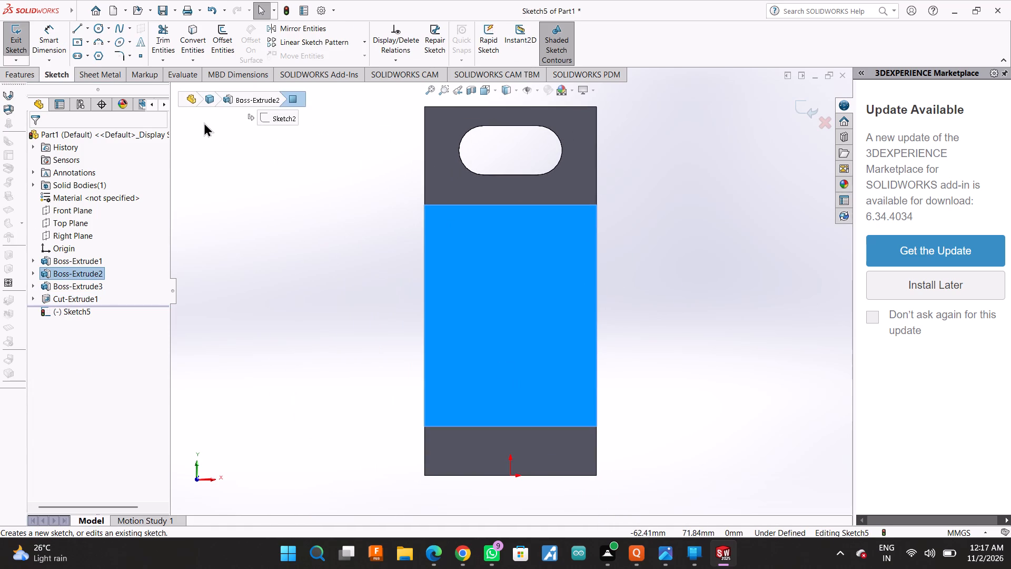
{"action": "left_click", "coordinate": [100, 33]}
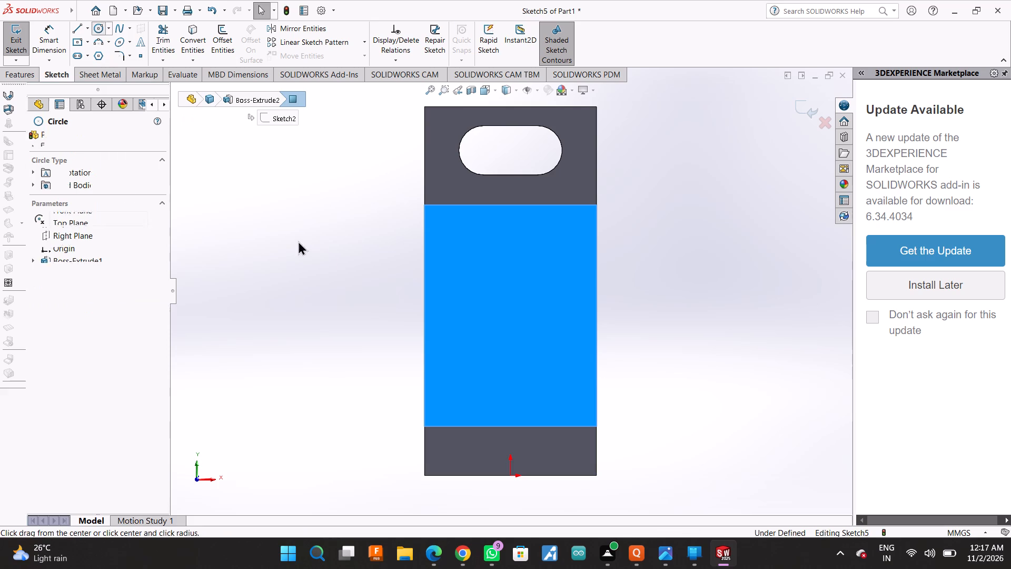
{"action": "left_click", "coordinate": [509, 309]}
{"action": "left_click", "coordinate": [522, 372]}
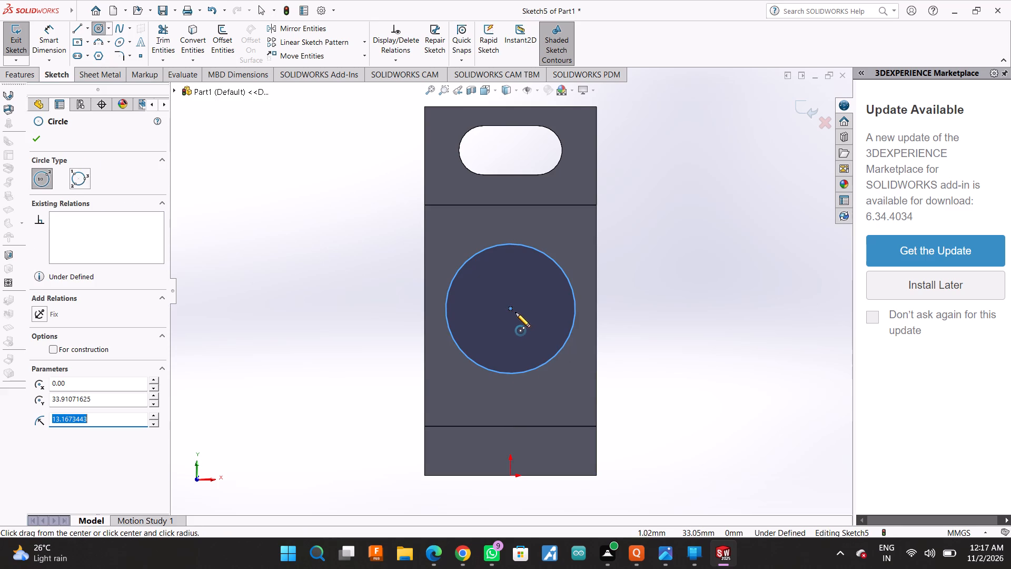
{"action": "left_click", "coordinate": [509, 309]}
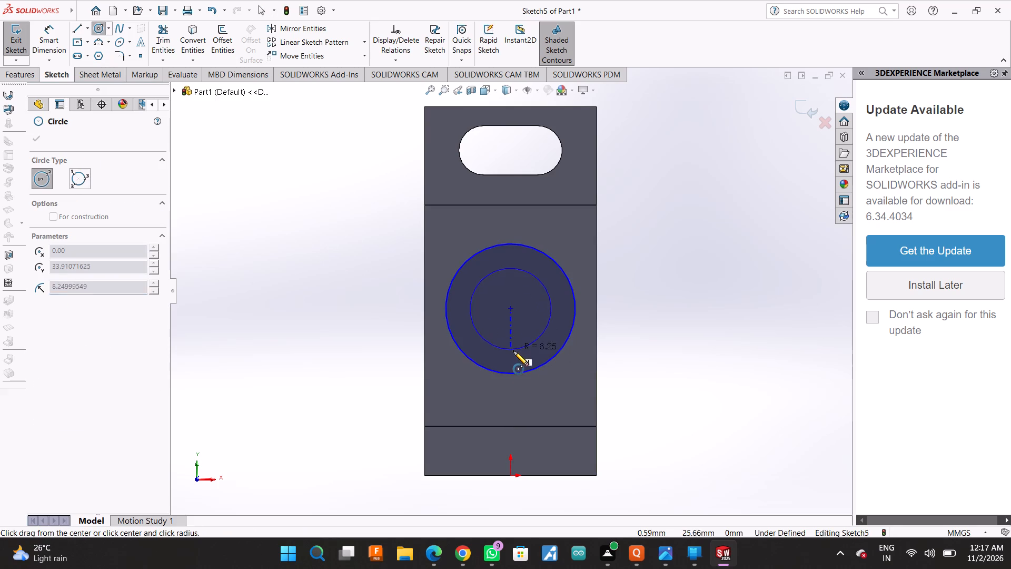
{"action": "left_click", "coordinate": [513, 351]}
{"action": "left_click", "coordinate": [34, 141]}
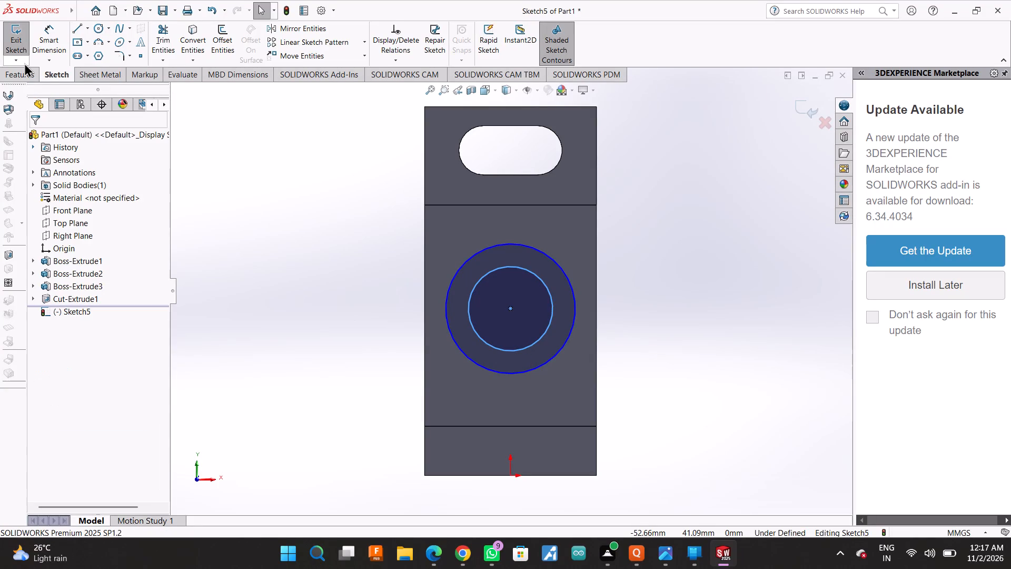
Dimension the outer circle's diameter to 27 mm and the inner circle's diameter to 16 mm.
{"action": "left_click", "coordinate": [24, 79]}
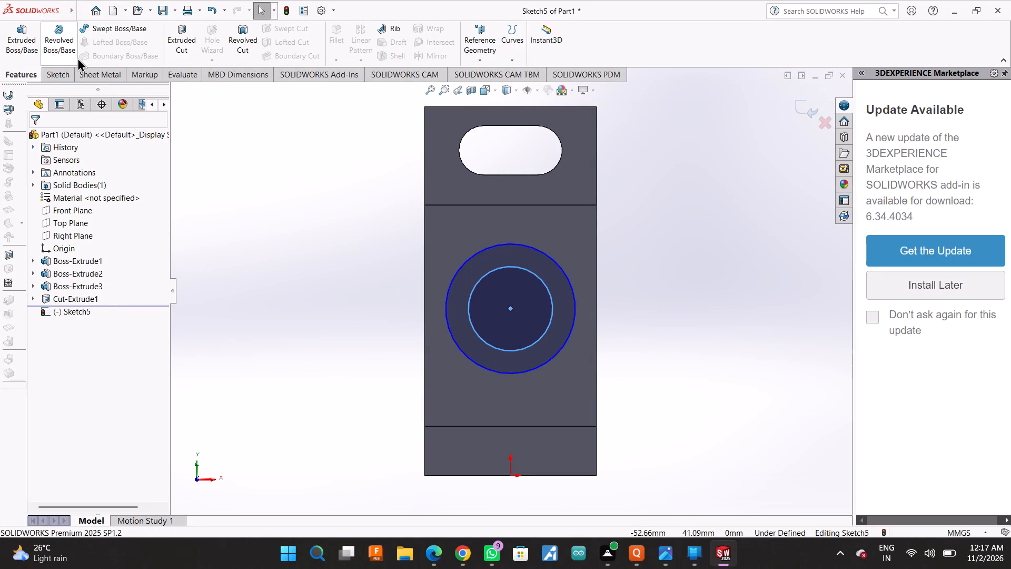
{"action": "left_click", "coordinate": [52, 72]}
{"action": "left_click", "coordinate": [61, 38]}
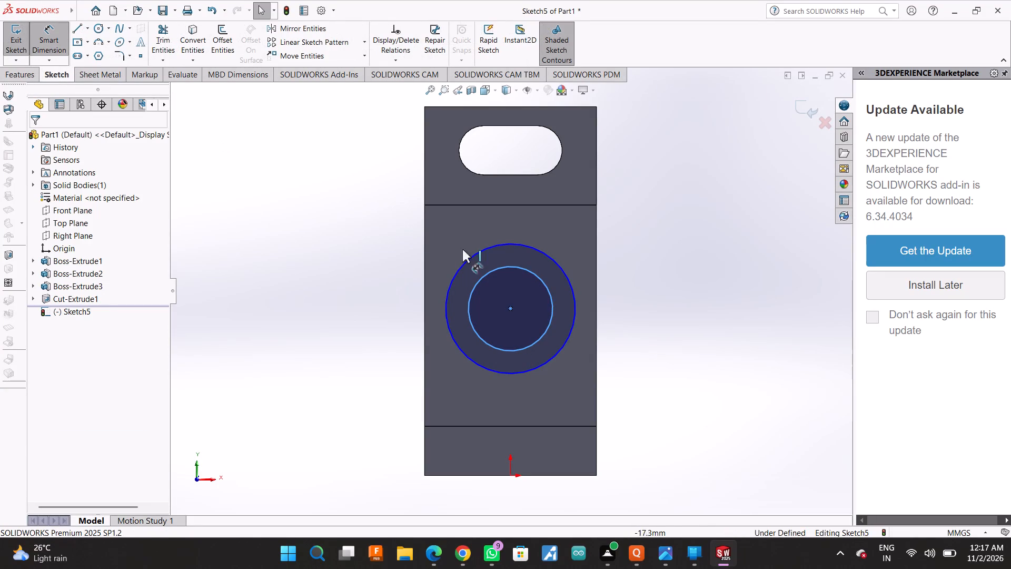
{"action": "left_click", "coordinate": [522, 247]}
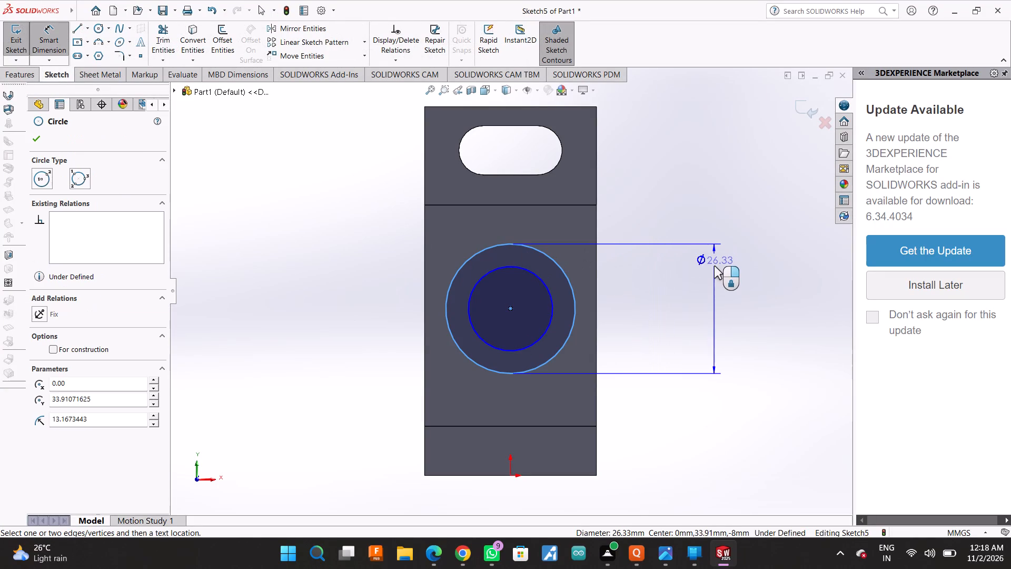
{"action": "left_click", "coordinate": [712, 272]}
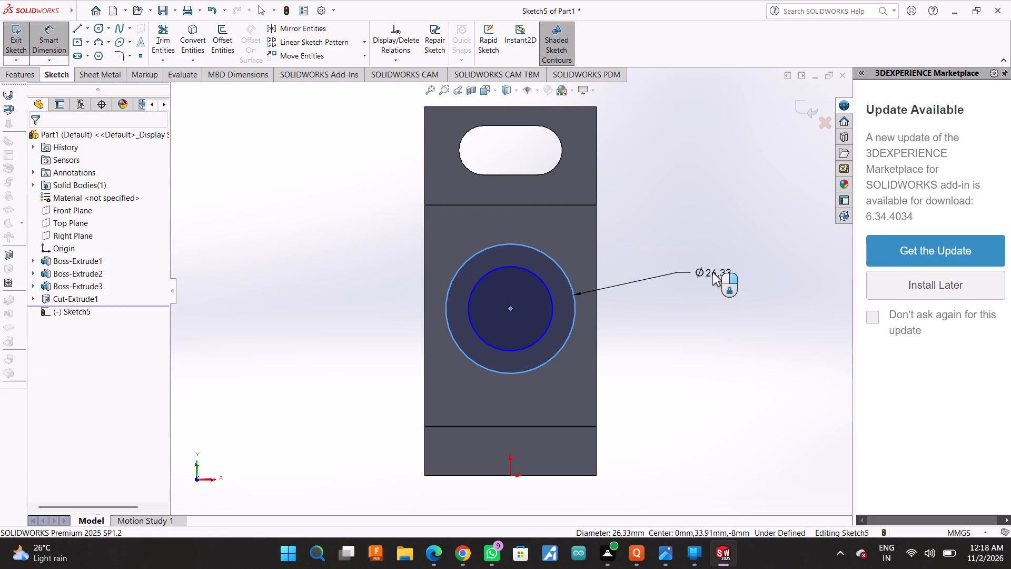
{"action": "type", "text": "27"}
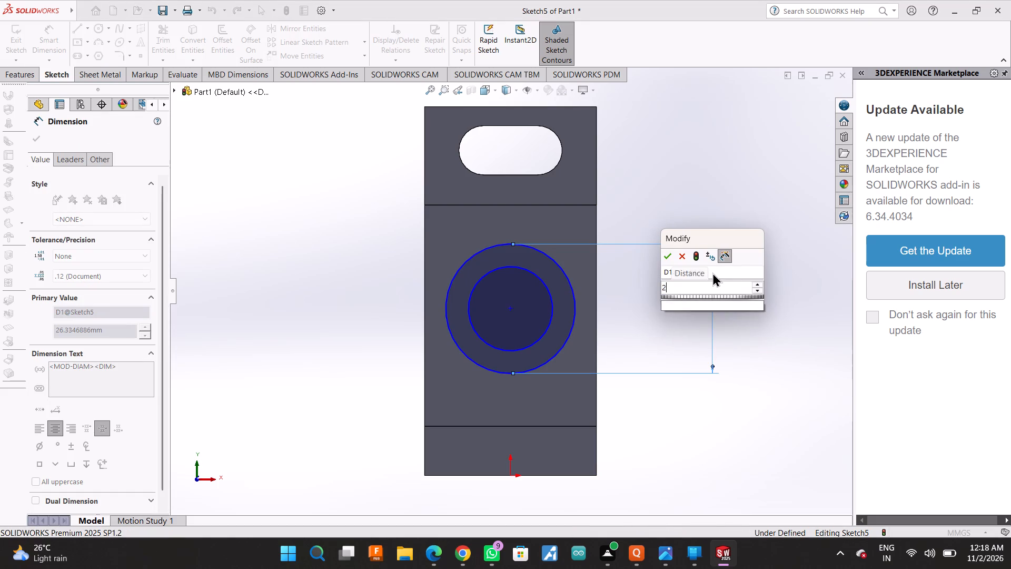
{"action": "key", "text": "Return"}
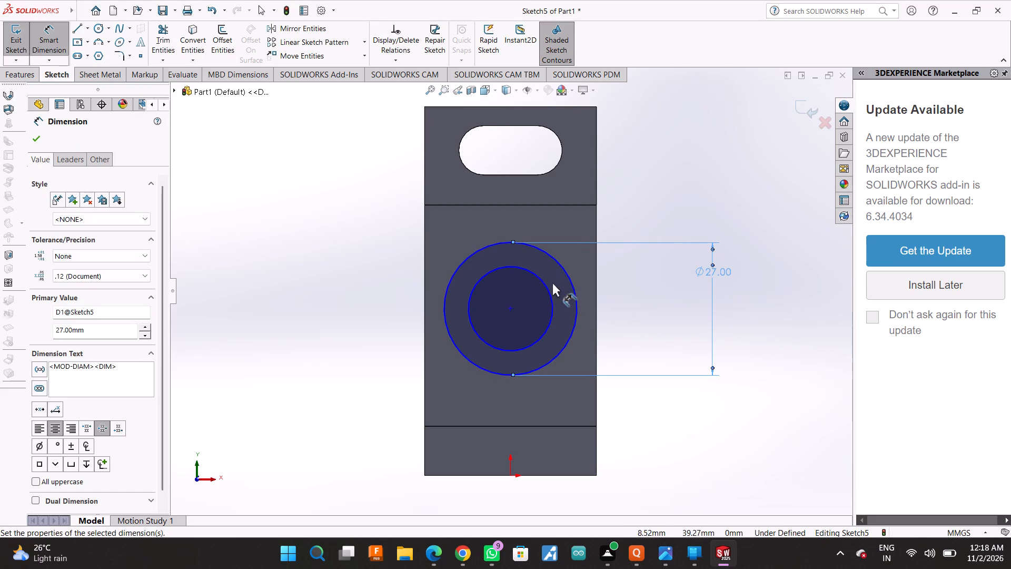
{"action": "left_click", "coordinate": [549, 292]}
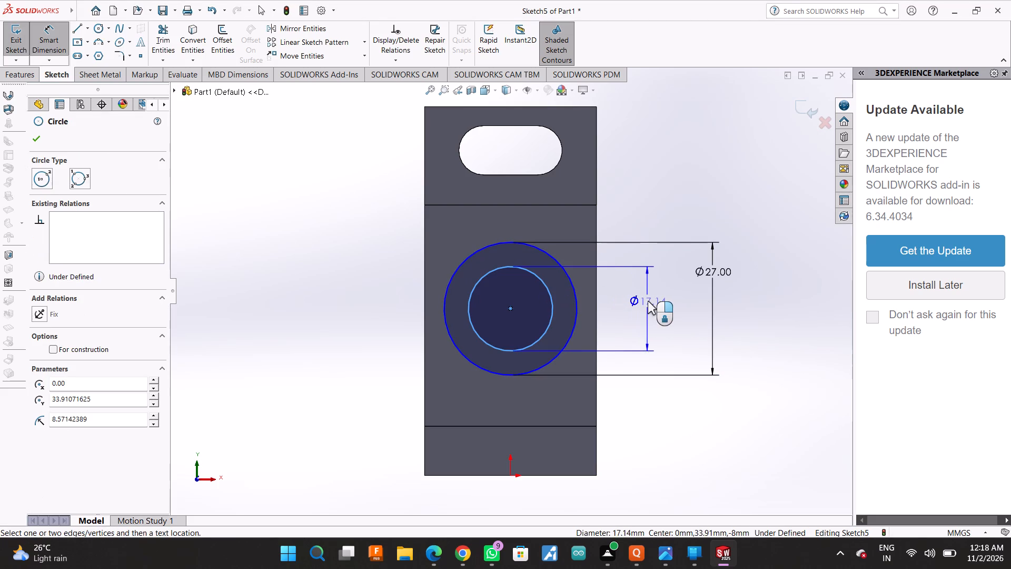
{"action": "left_click", "coordinate": [648, 301]}
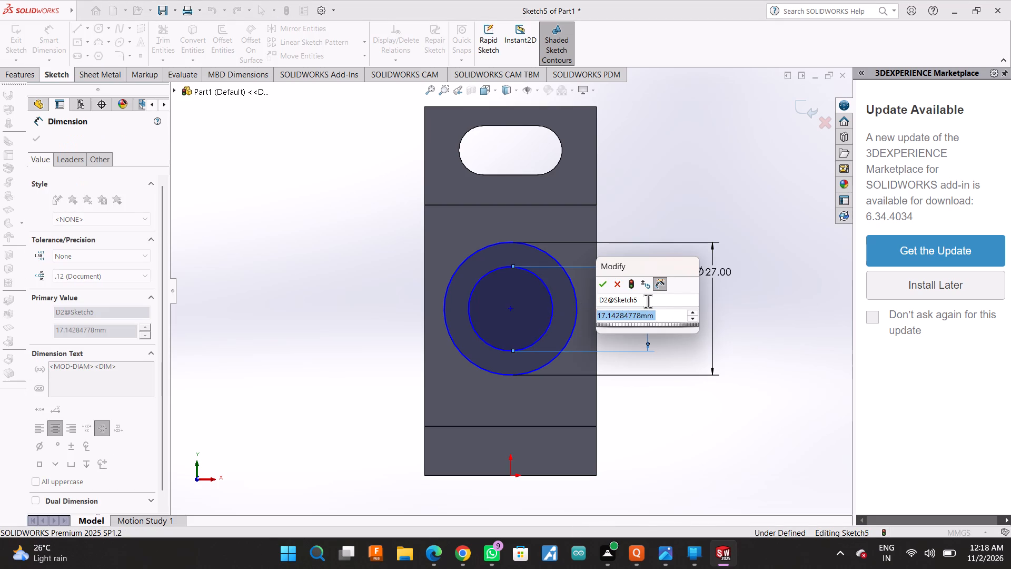
{"action": "type", "text": "16"}
{"action": "key", "text": "Return"}
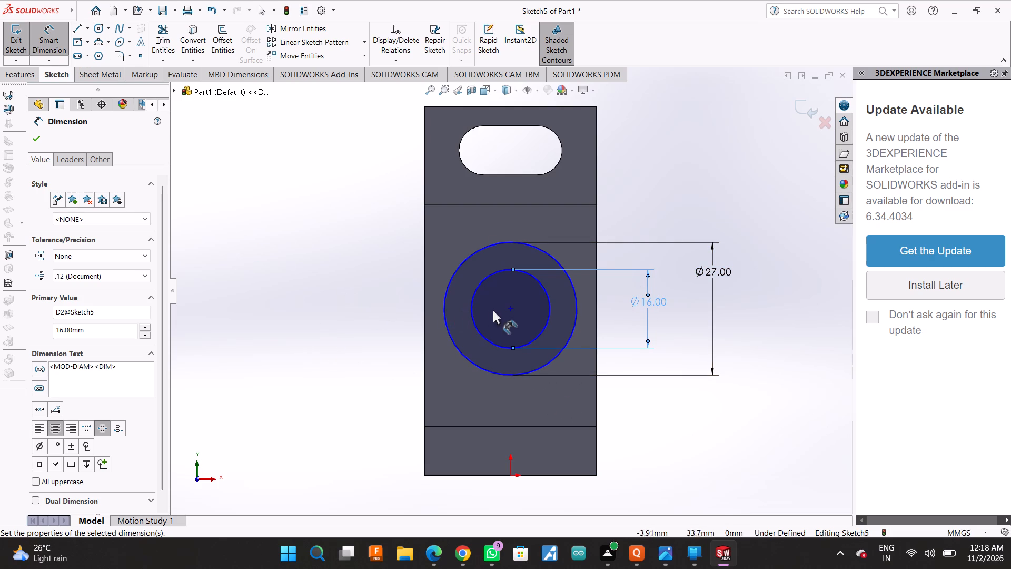
Dimension the circles' centre 20 mm above the base's top edge.
{"action": "left_click", "coordinate": [510, 310]}
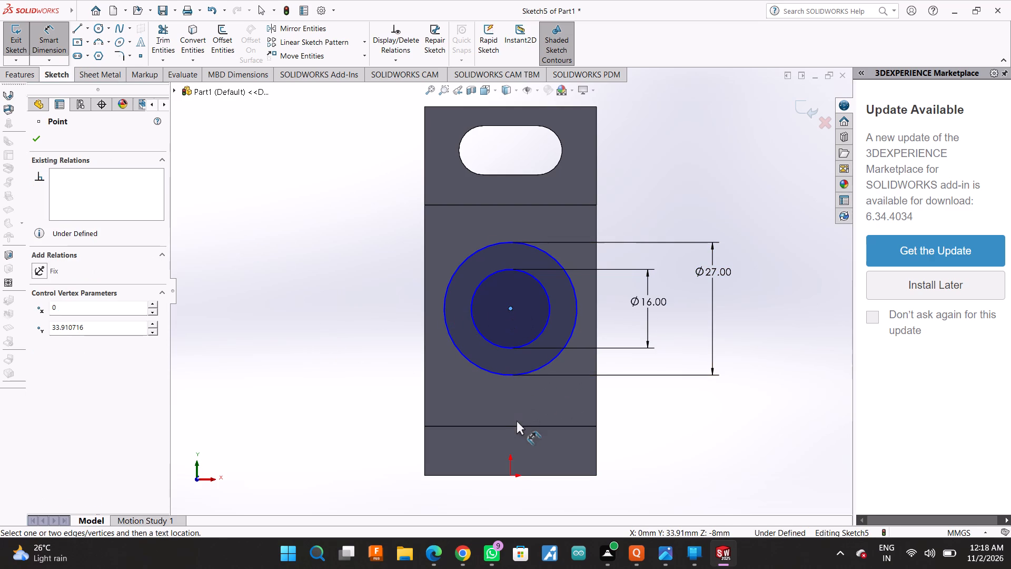
{"action": "left_click", "coordinate": [517, 426]}
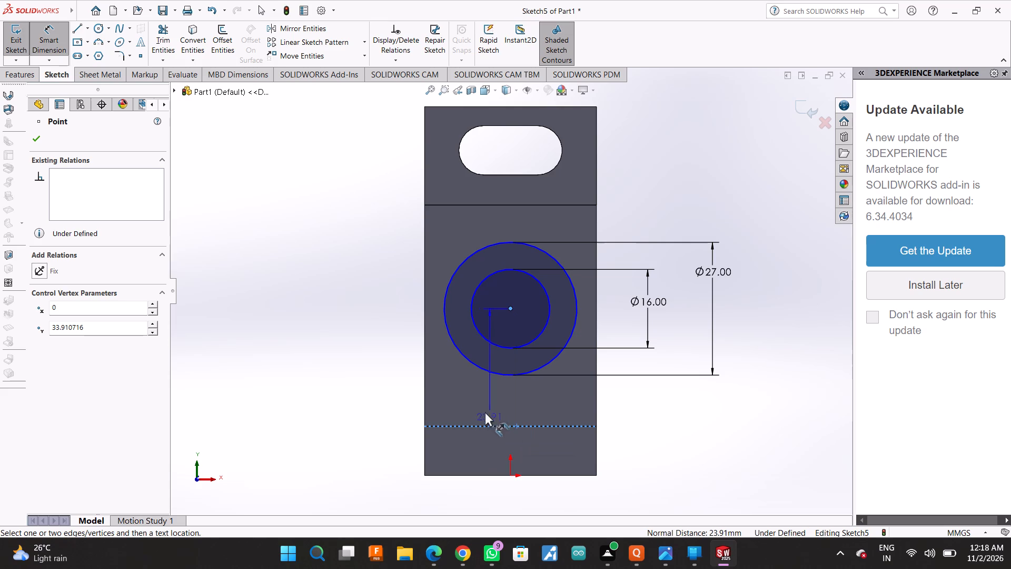
{"action": "left_click", "coordinate": [364, 367]}
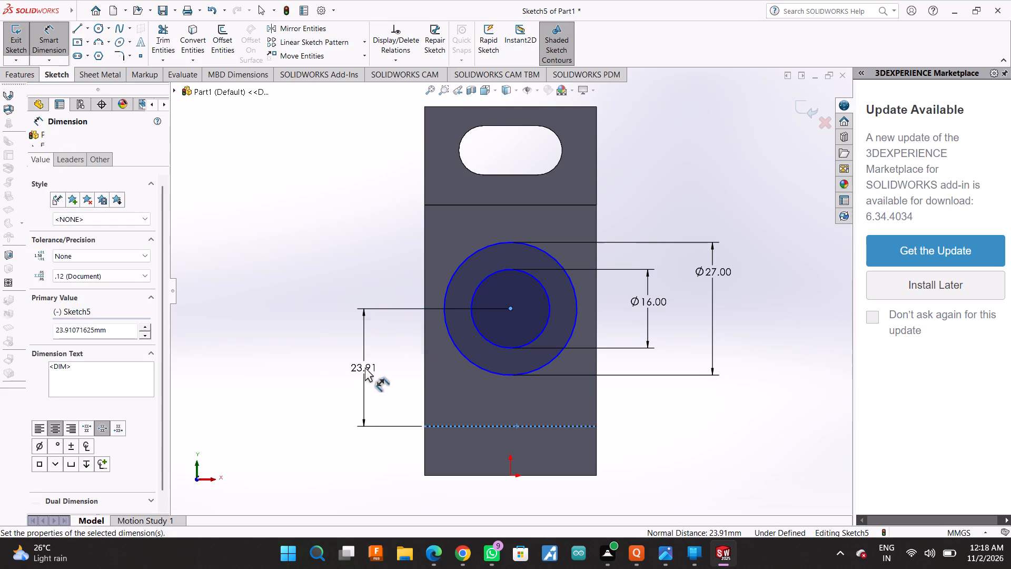
{"action": "type", "text": "20"}
{"action": "key", "text": "Return"}
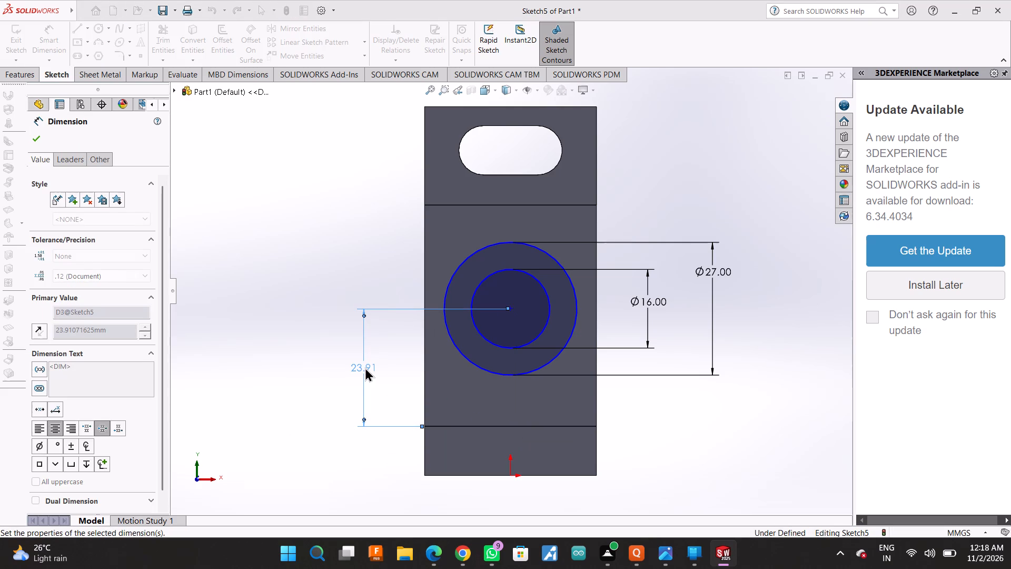
{"action": "left_click", "coordinate": [35, 143]}
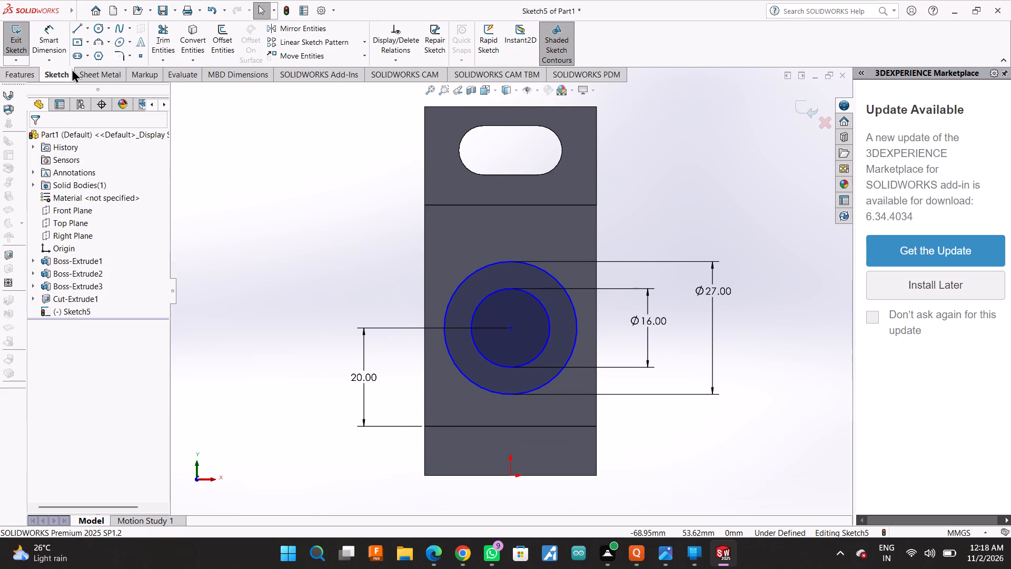
Sketch a vertical line about 6.5 mm long from the outer circle's lowest point down to the base's top edge.
{"action": "left_click", "coordinate": [76, 34]}
{"action": "scroll", "coordinate": [422, 407], "scroll_direction": "down", "scroll_amount": 2}
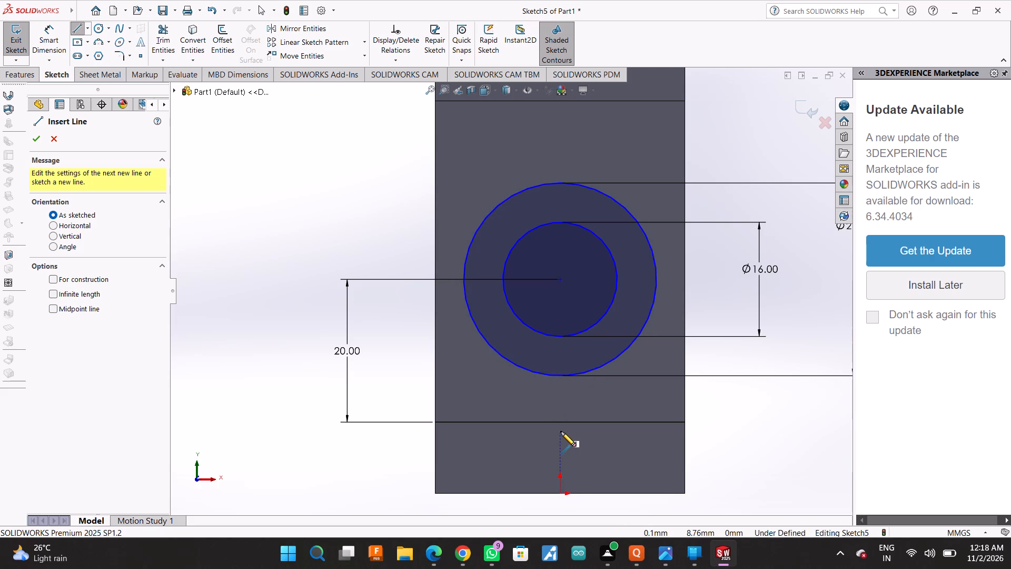
{"action": "left_click", "coordinate": [560, 378]}
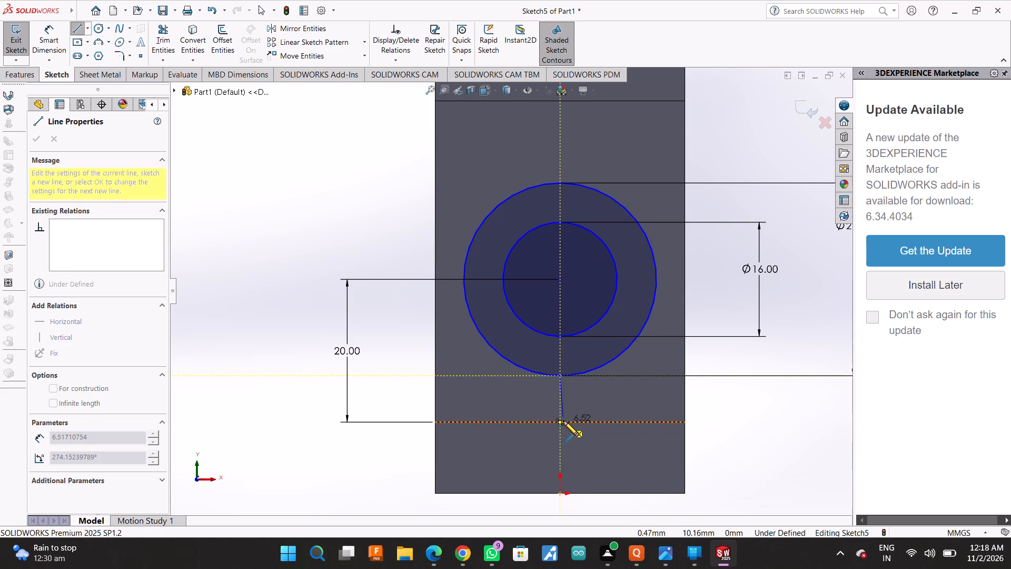
{"action": "left_click", "coordinate": [561, 421]}
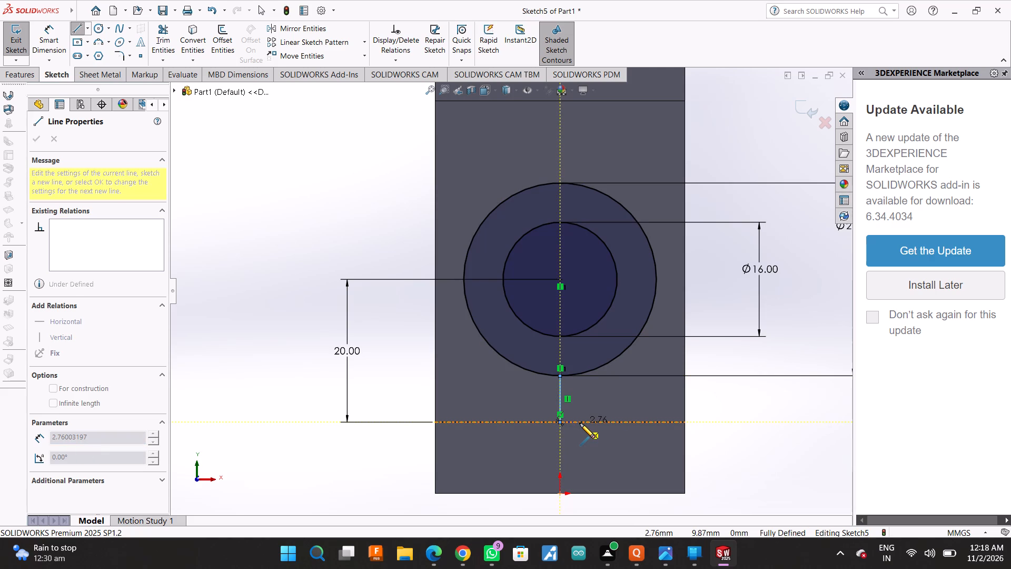
{"action": "key", "text": "Escape"}
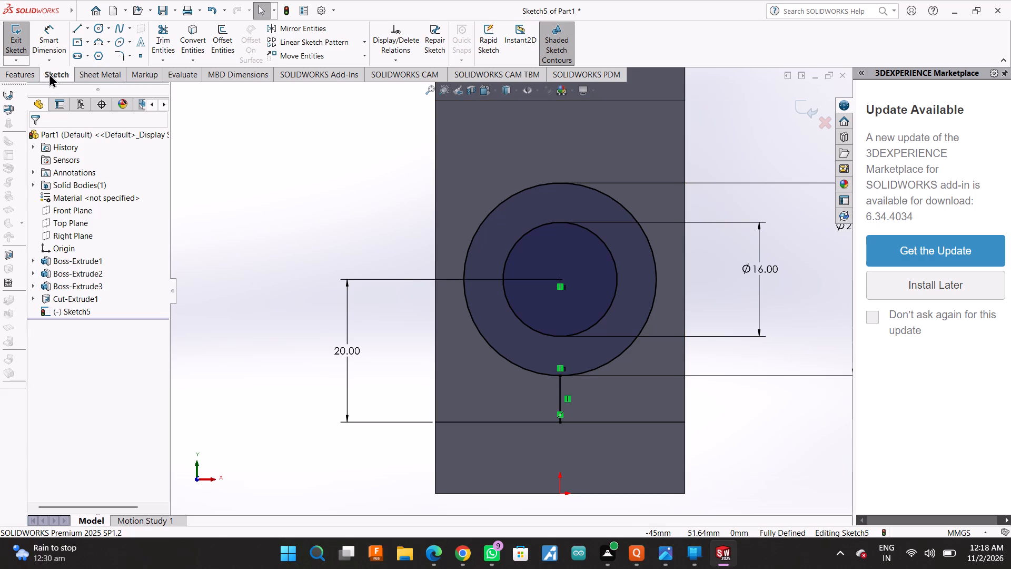
Offset the short vertical line 3 mm to its left, with the offset dimension added.
{"action": "left_click", "coordinate": [217, 34]}
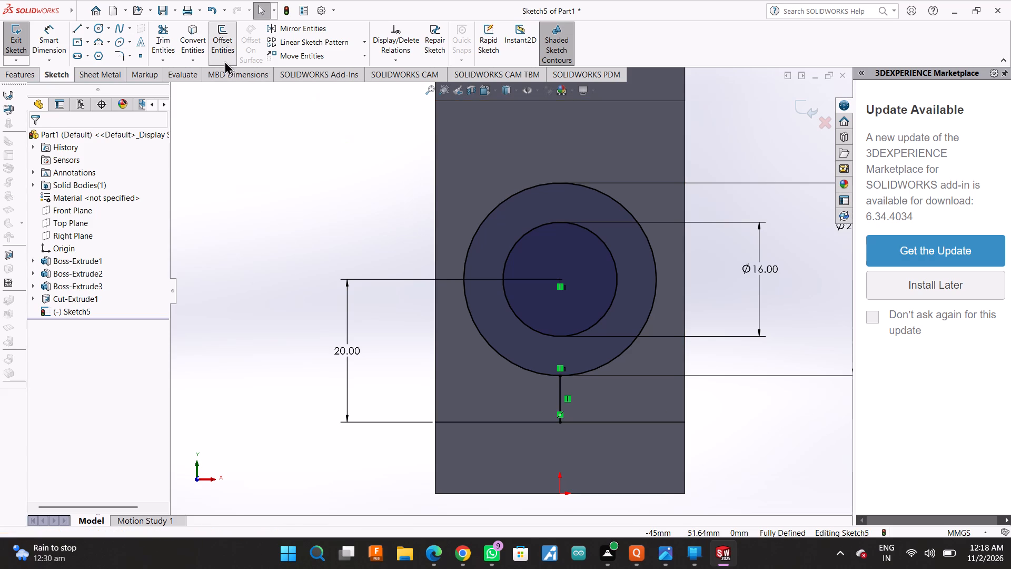
{"action": "left_click", "coordinate": [560, 404]}
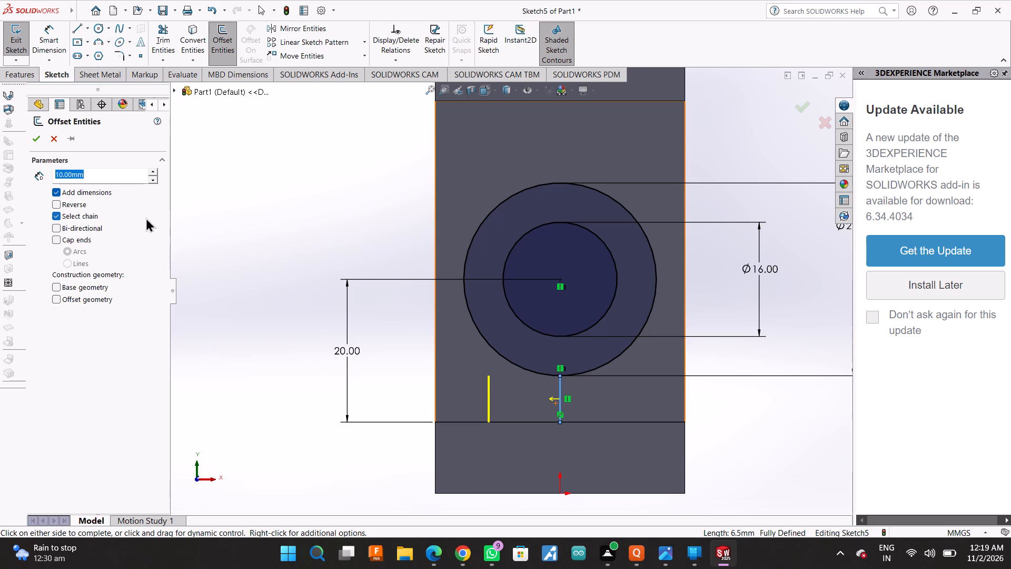
{"action": "key", "text": "3"}
{"action": "key", "text": "Return"}
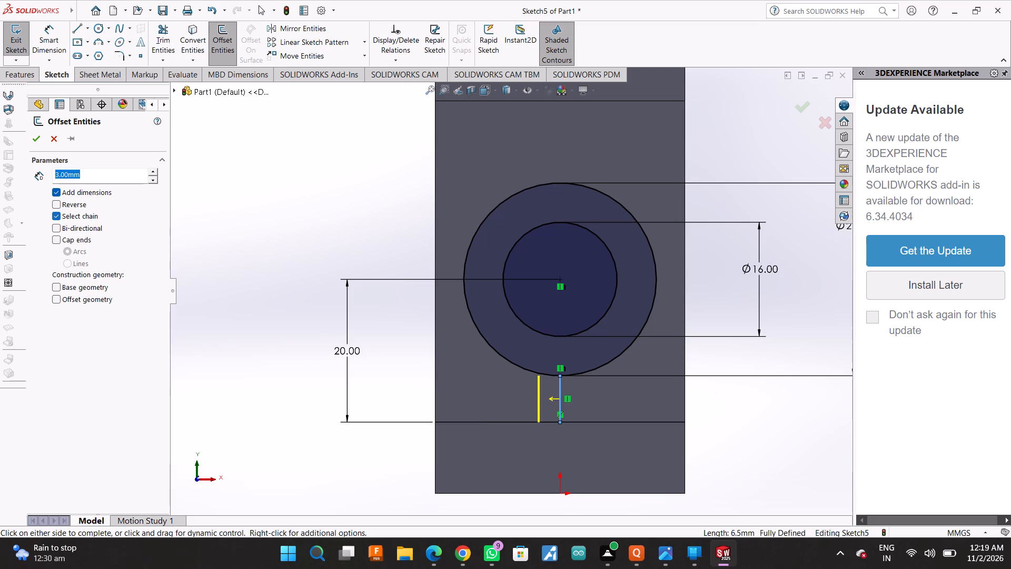
{"action": "left_click", "coordinate": [43, 138]}
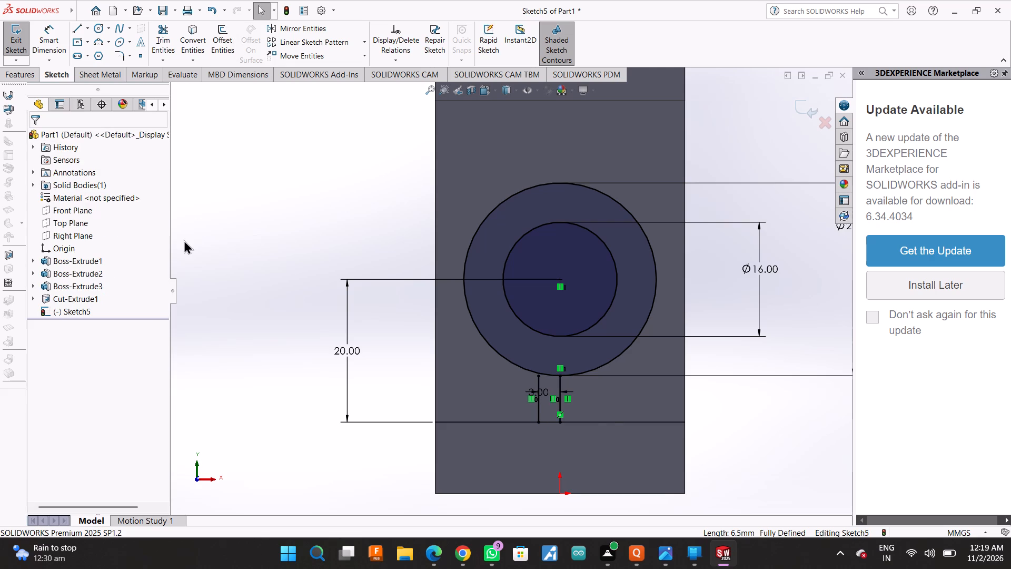
Extend the left offset line up to the outer circle.
{"action": "scroll", "coordinate": [579, 396], "scroll_direction": "down", "scroll_amount": 2}
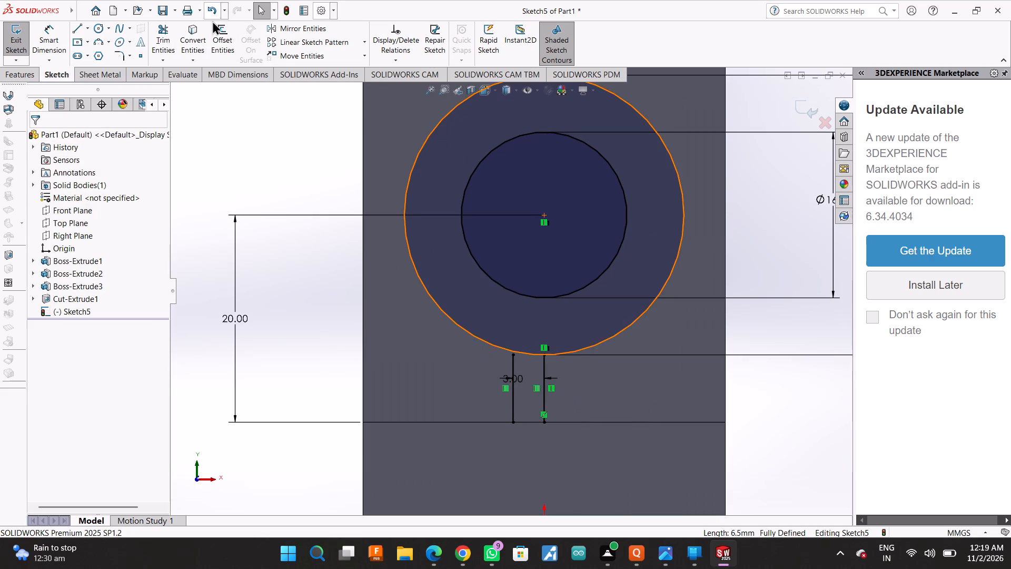
{"action": "left_click", "coordinate": [166, 60]}
{"action": "left_click", "coordinate": [174, 81]}
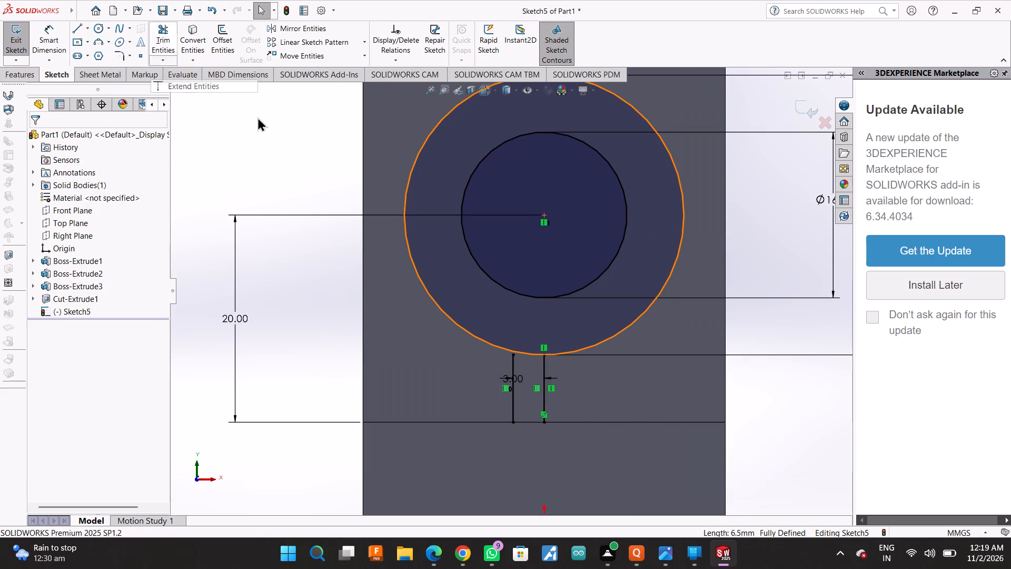
{"action": "left_click", "coordinate": [512, 369]}
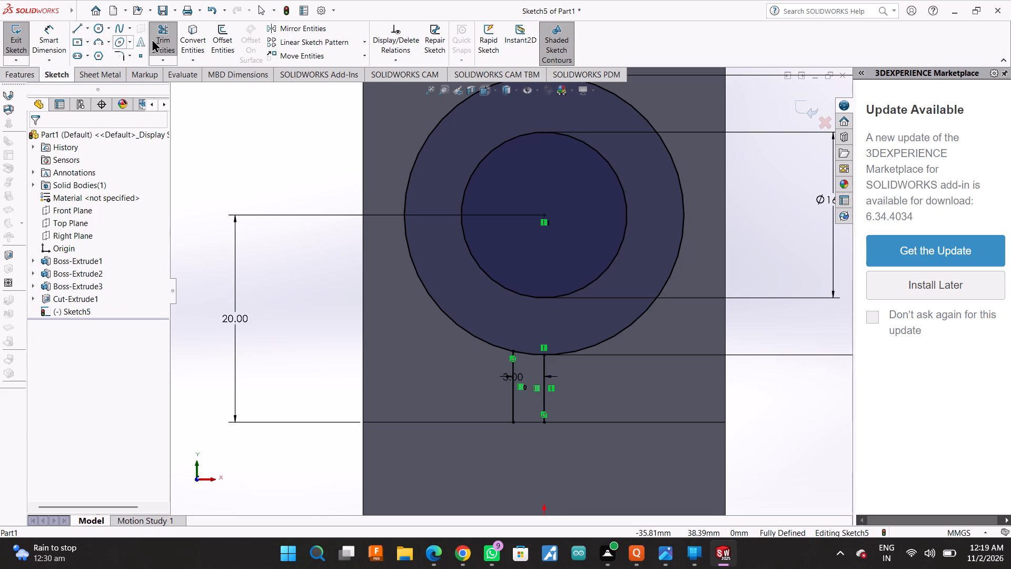
Offset the central vertical line 3 mm to its right using the reversed direction.
{"action": "left_click", "coordinate": [216, 25]}
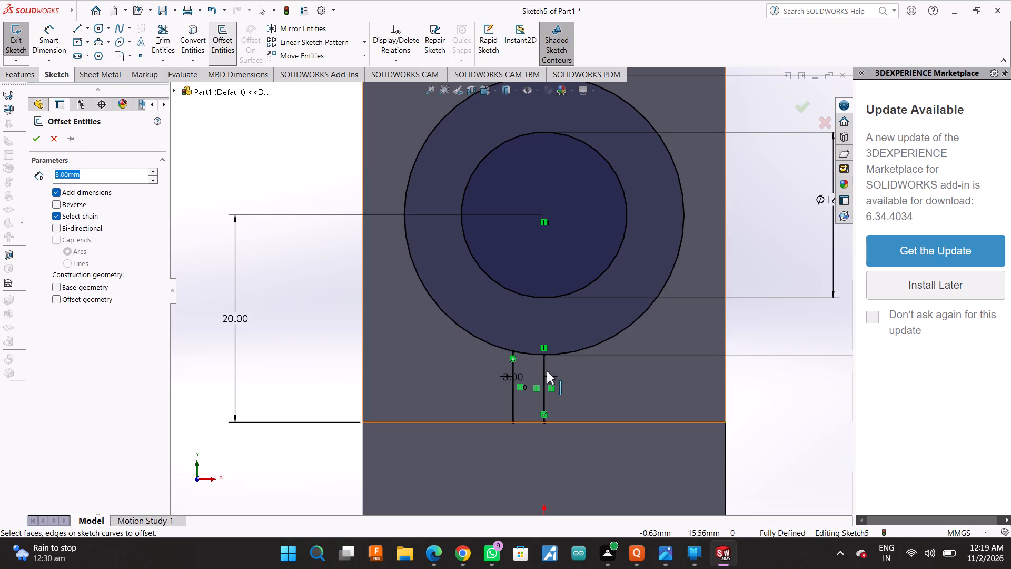
{"action": "left_click", "coordinate": [545, 375]}
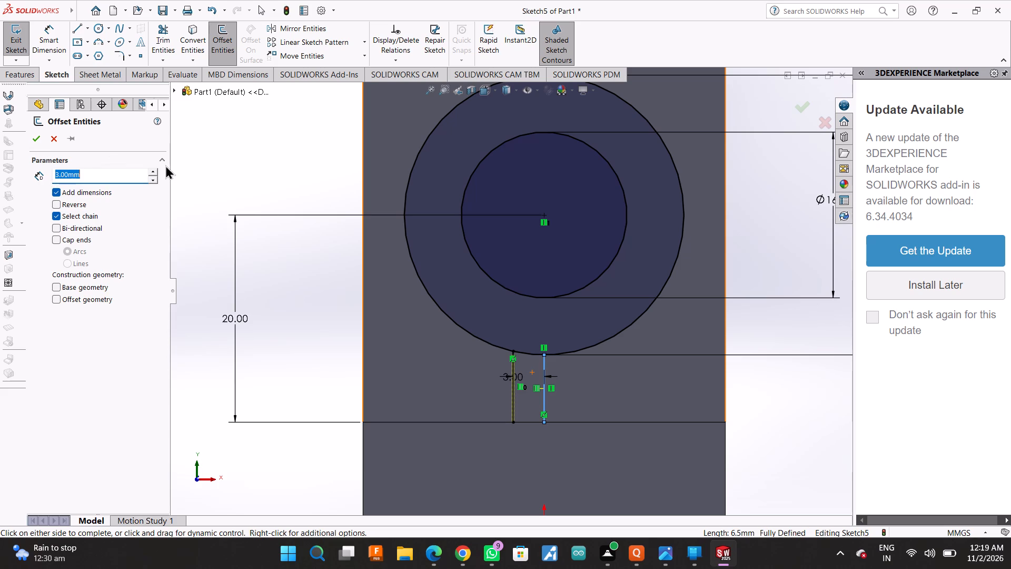
{"action": "left_click", "coordinate": [64, 206]}
{"action": "left_click", "coordinate": [38, 134]}
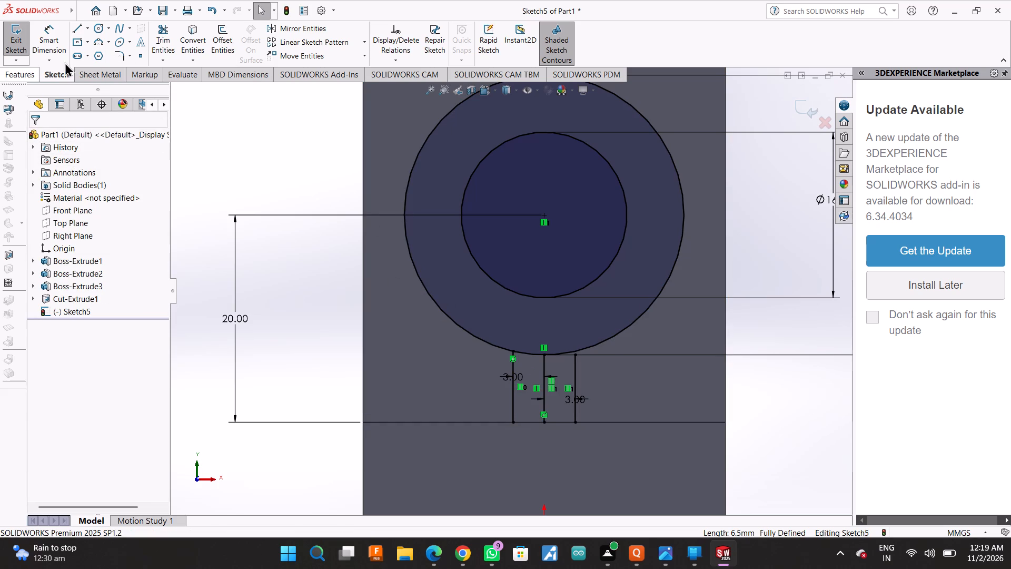
Extend the right offset line up to the outer circle.
{"action": "left_click", "coordinate": [162, 61]}
{"action": "left_click", "coordinate": [167, 84]}
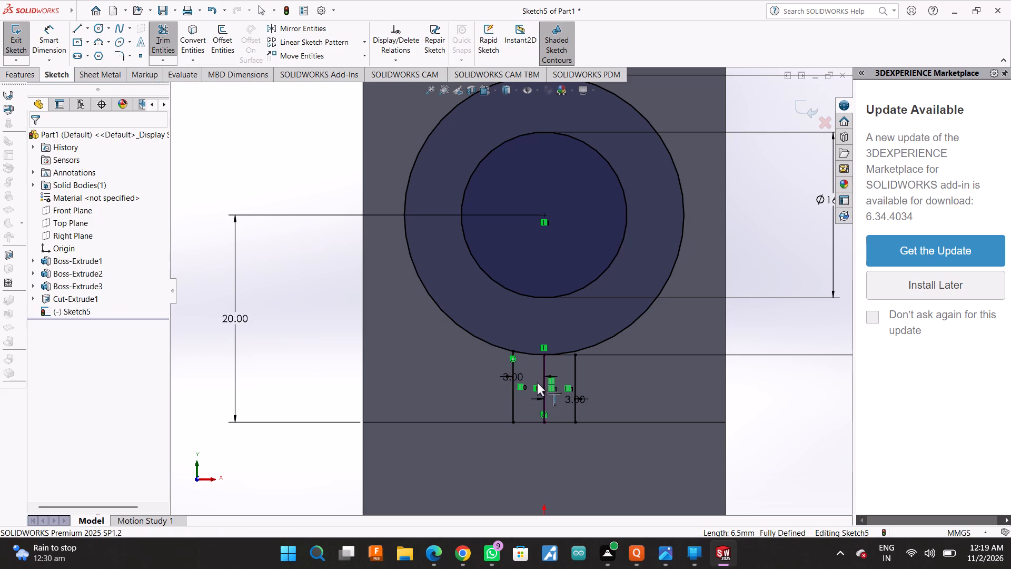
{"action": "left_click", "coordinate": [574, 369]}
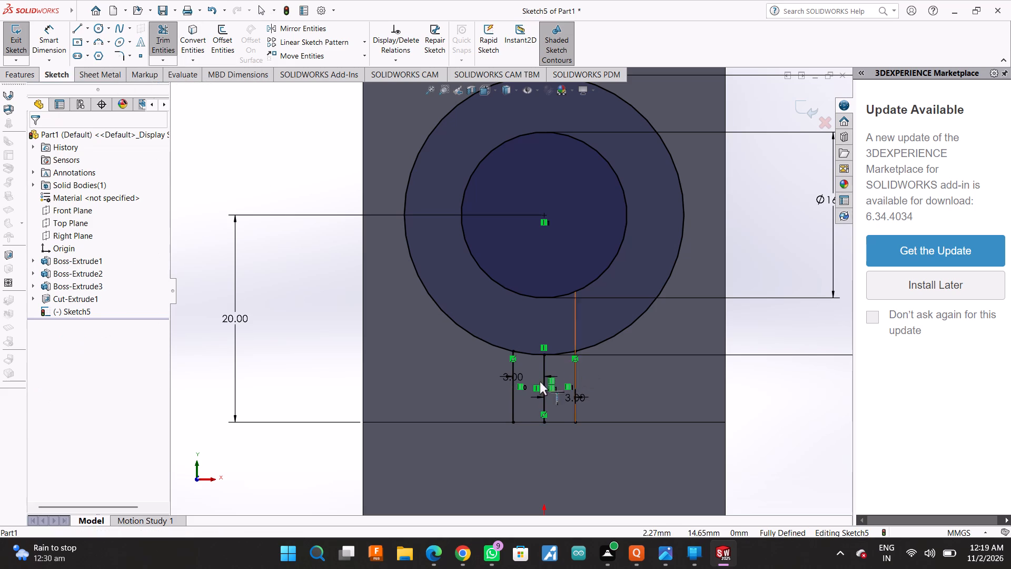
Add a driven dimension for the spacing between the two offset lines, placed below them.
{"action": "left_click", "coordinate": [74, 26]}
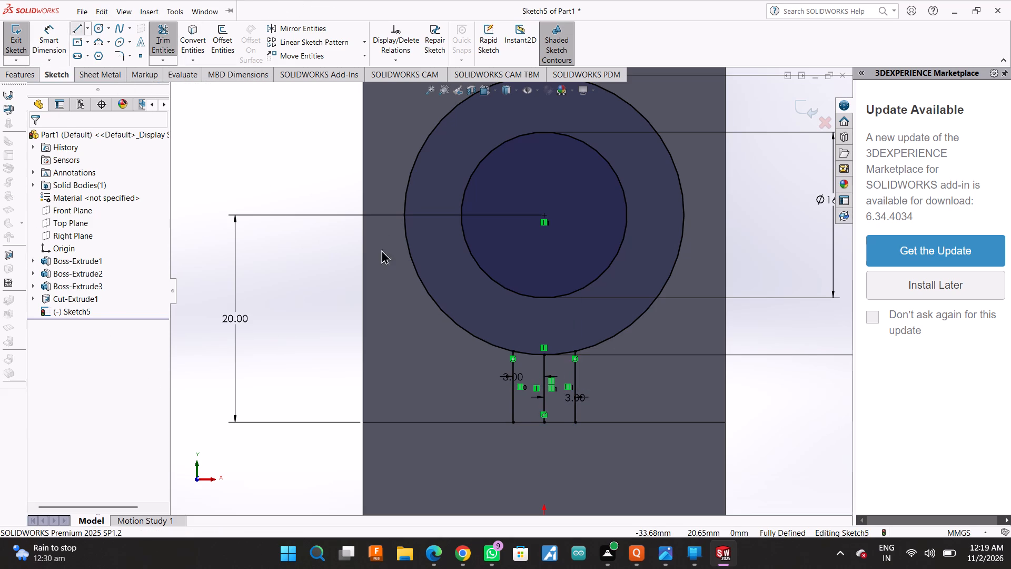
{"action": "left_click", "coordinate": [51, 30]}
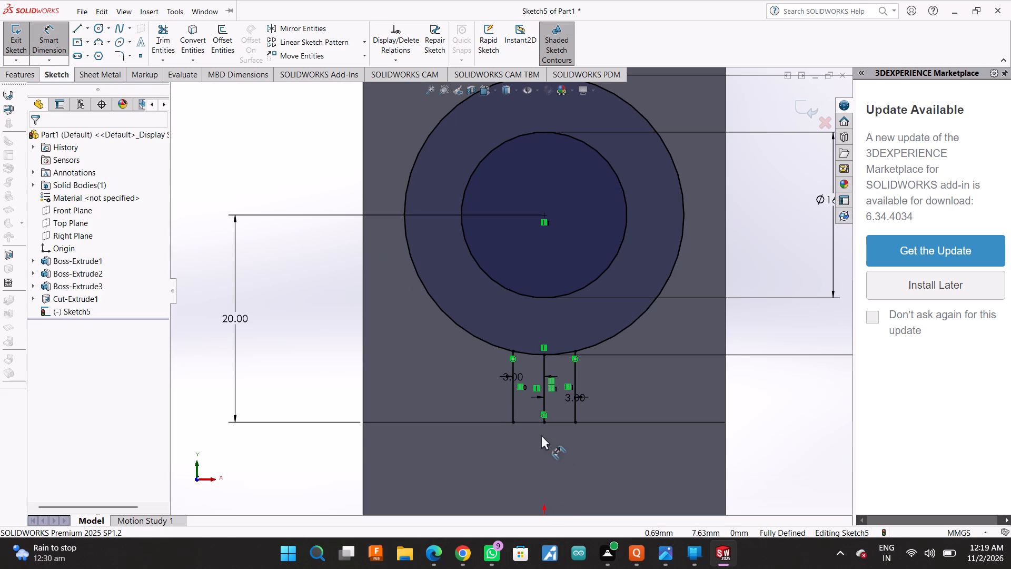
{"action": "left_click", "coordinate": [513, 402]}
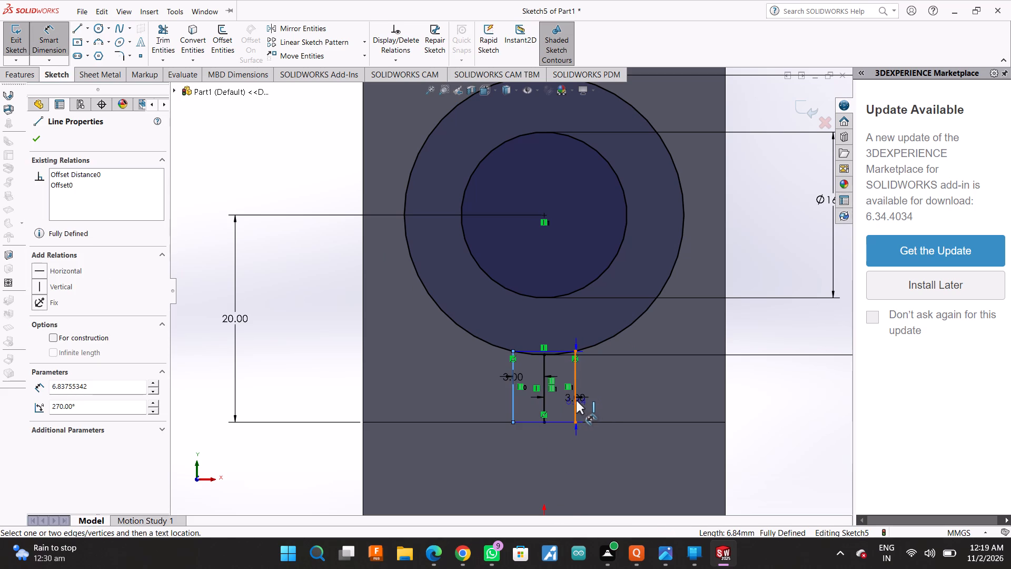
{"action": "left_click", "coordinate": [576, 400]}
{"action": "left_click", "coordinate": [531, 469]}
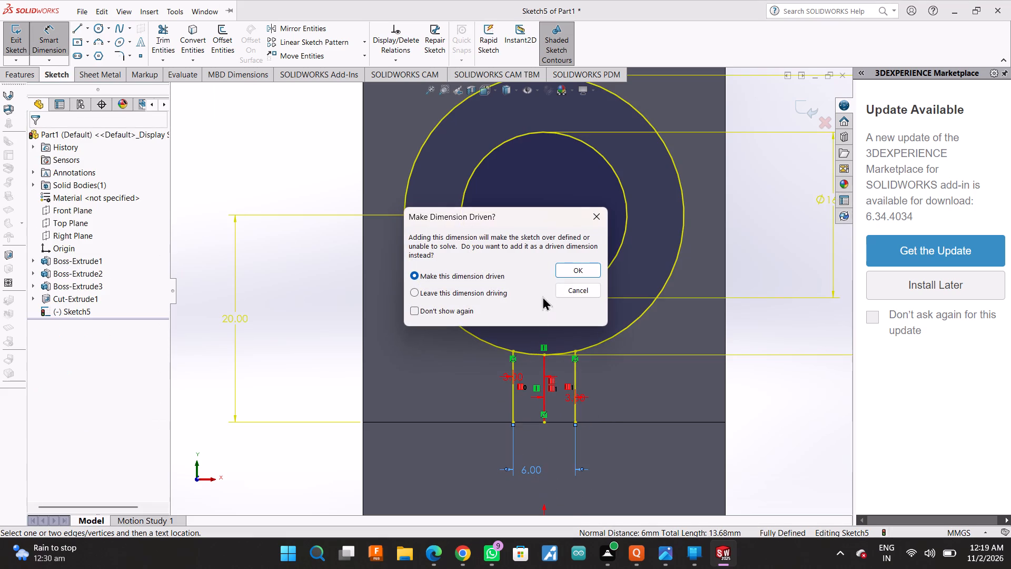
{"action": "double_click", "coordinate": [564, 272]}
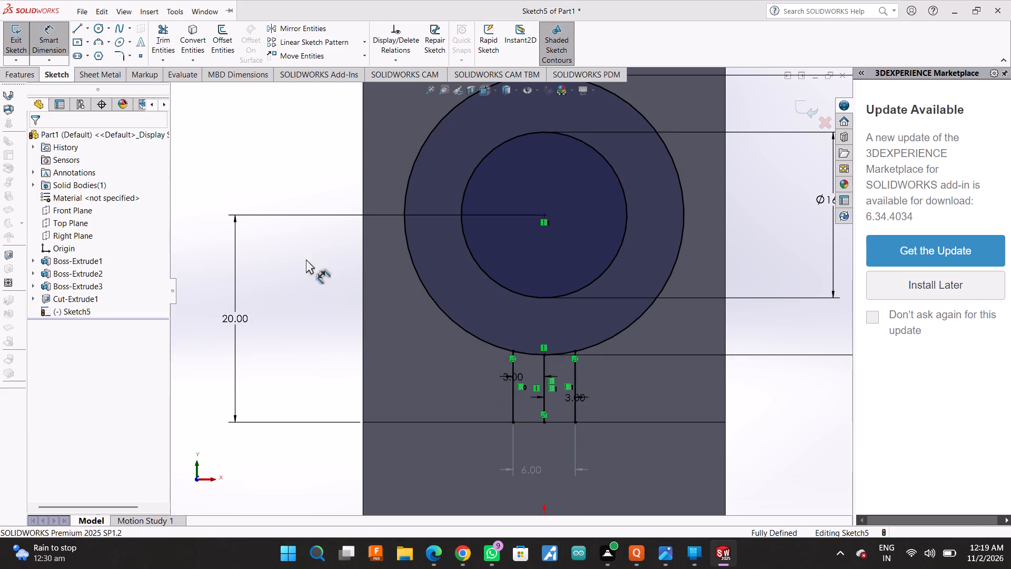
Sketch a horizontal line joining the lower ends of the two offset lines along the base's top edge.
{"action": "left_click", "coordinate": [76, 25]}
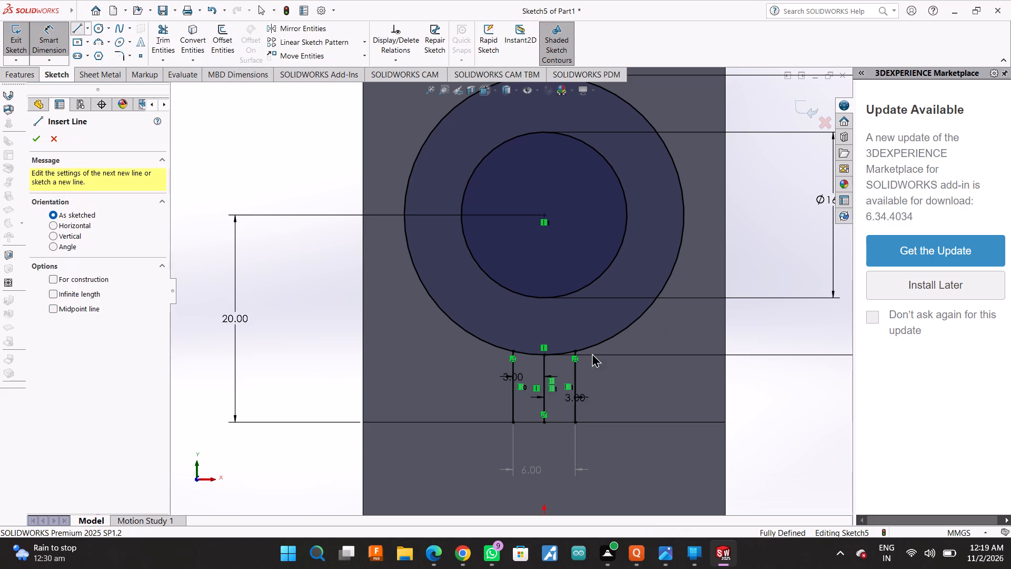
{"action": "left_click", "coordinate": [512, 422]}
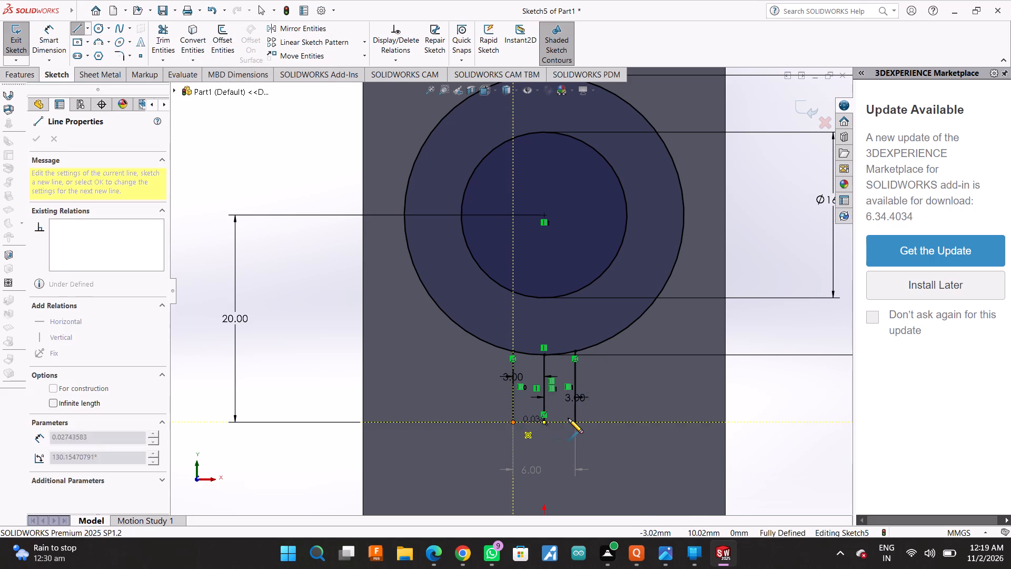
{"action": "left_click", "coordinate": [577, 424]}
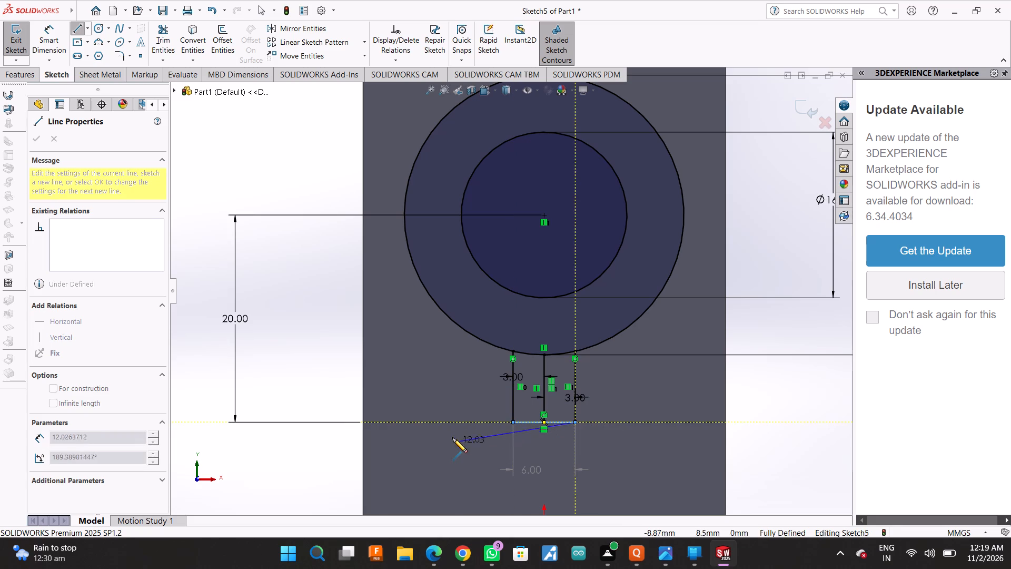
Power-trim the central vertical line and the outer circle's arc between the offset lines to leave one keyhole-shaped outline.
{"action": "left_click", "coordinate": [157, 29]}
{"action": "scroll", "coordinate": [534, 398], "scroll_direction": "down", "scroll_amount": 1}
{"action": "left_click_drag", "start_coordinate": [535, 356], "coordinate": [557, 372]}
{"action": "scroll", "coordinate": [543, 415], "scroll_direction": "up", "scroll_amount": 2}
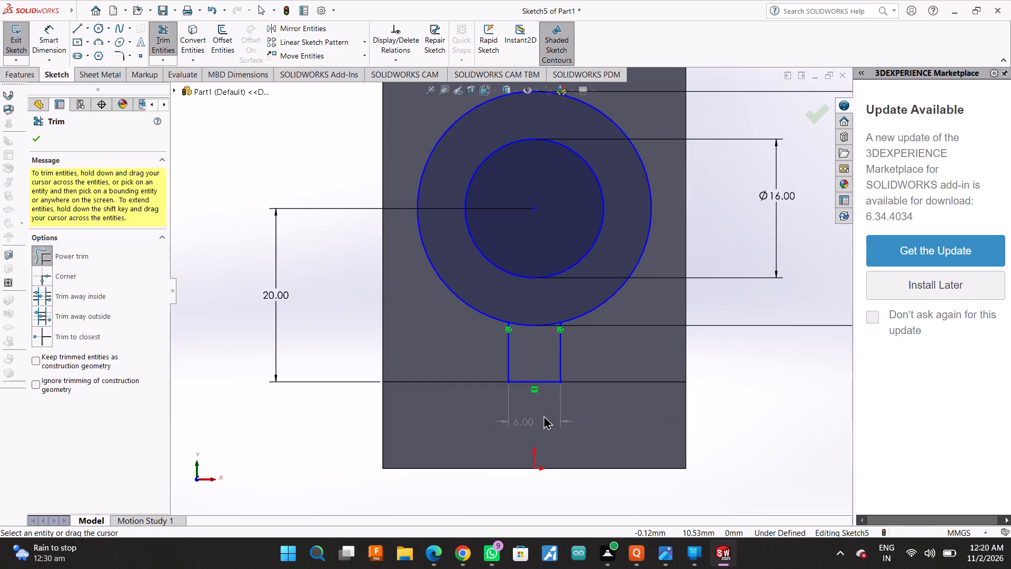
{"action": "left_click_drag", "start_coordinate": [547, 311], "coordinate": [544, 345]}
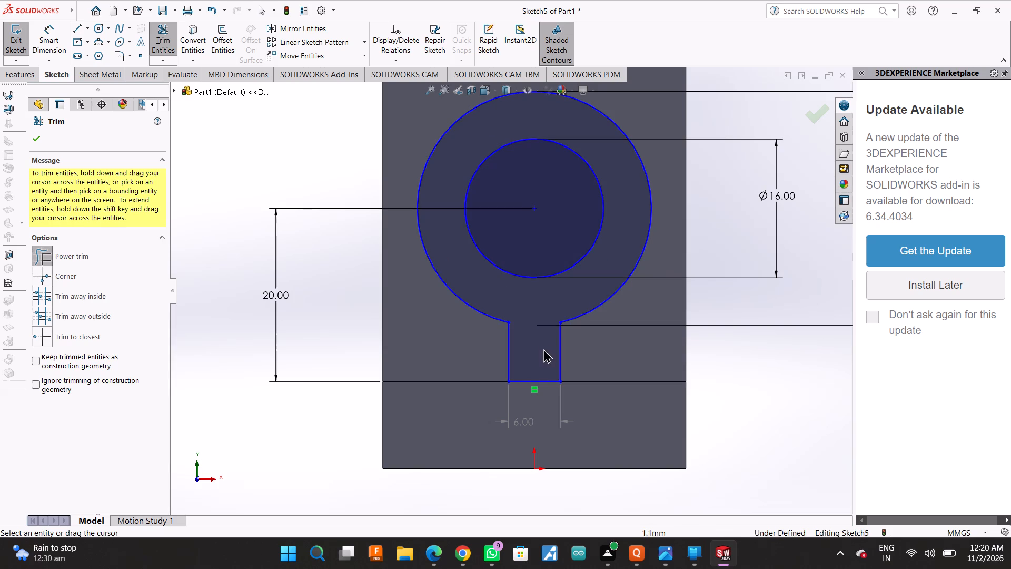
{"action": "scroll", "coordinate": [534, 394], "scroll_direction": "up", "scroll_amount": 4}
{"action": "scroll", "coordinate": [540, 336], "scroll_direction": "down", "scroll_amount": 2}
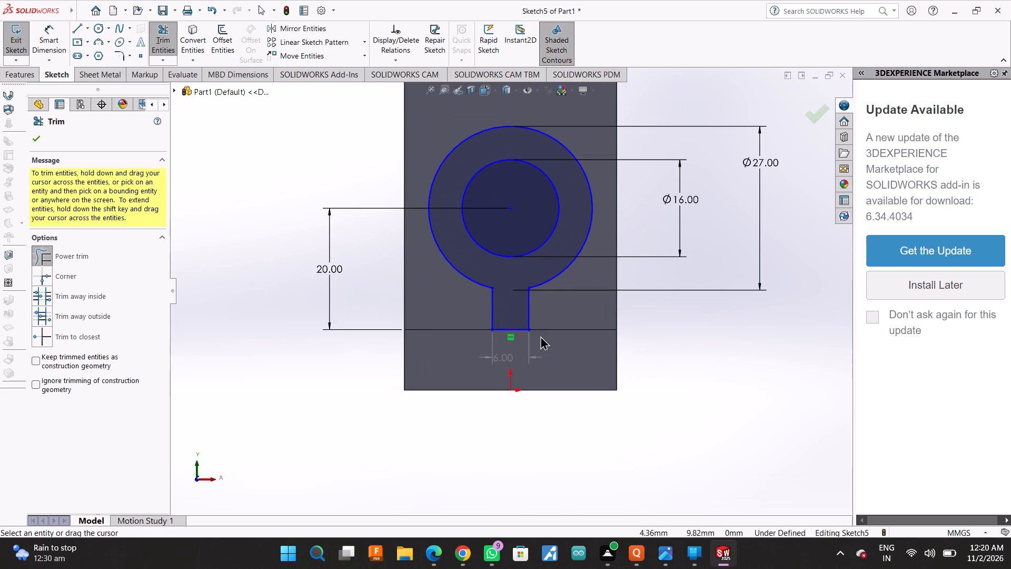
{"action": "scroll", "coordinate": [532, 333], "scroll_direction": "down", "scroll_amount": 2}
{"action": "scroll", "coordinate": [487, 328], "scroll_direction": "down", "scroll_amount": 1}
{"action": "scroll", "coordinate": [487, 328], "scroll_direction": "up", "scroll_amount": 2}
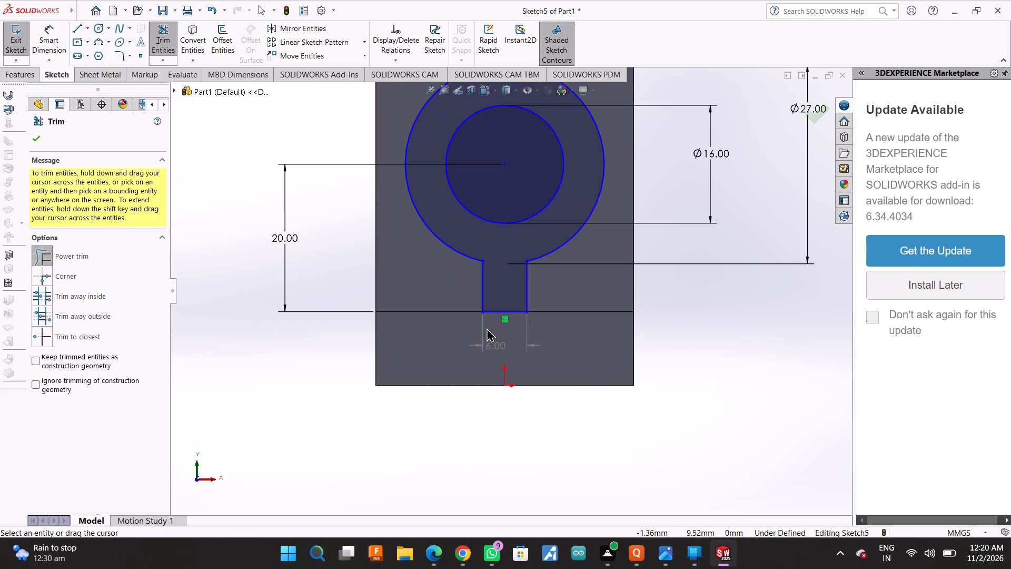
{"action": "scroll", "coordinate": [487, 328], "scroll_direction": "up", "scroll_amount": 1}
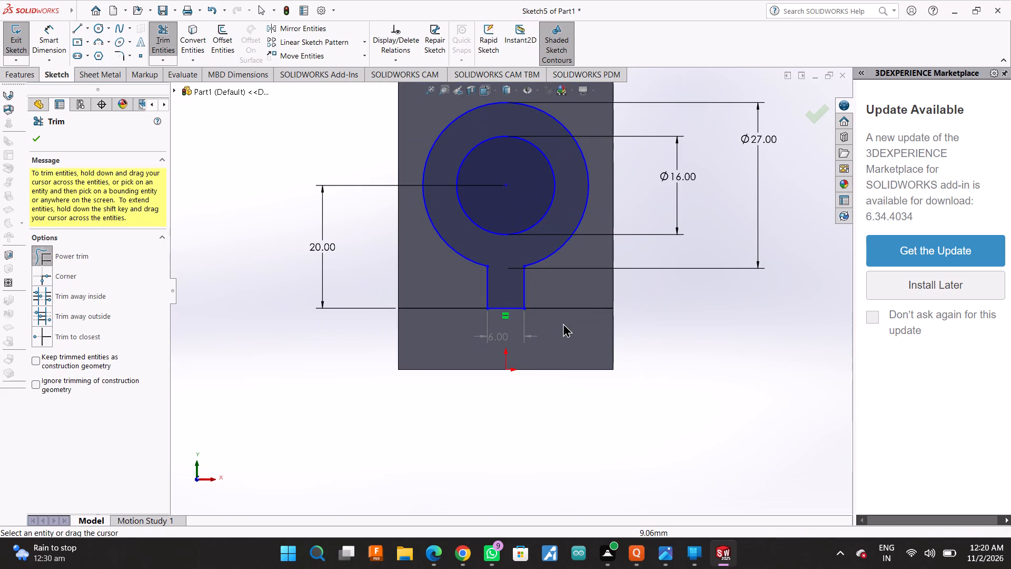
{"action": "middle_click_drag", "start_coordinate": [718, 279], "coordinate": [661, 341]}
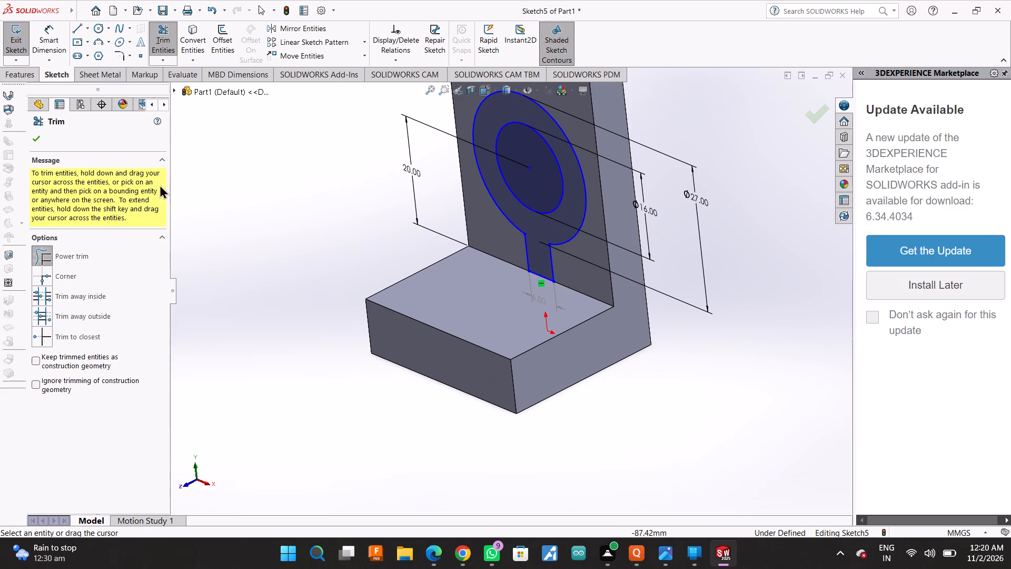
Extrude the keyhole-shaped ring and stem profile 13 mm outward from the upright wall, merged with the body.
{"action": "left_click", "coordinate": [37, 145]}
{"action": "left_click", "coordinate": [17, 75]}
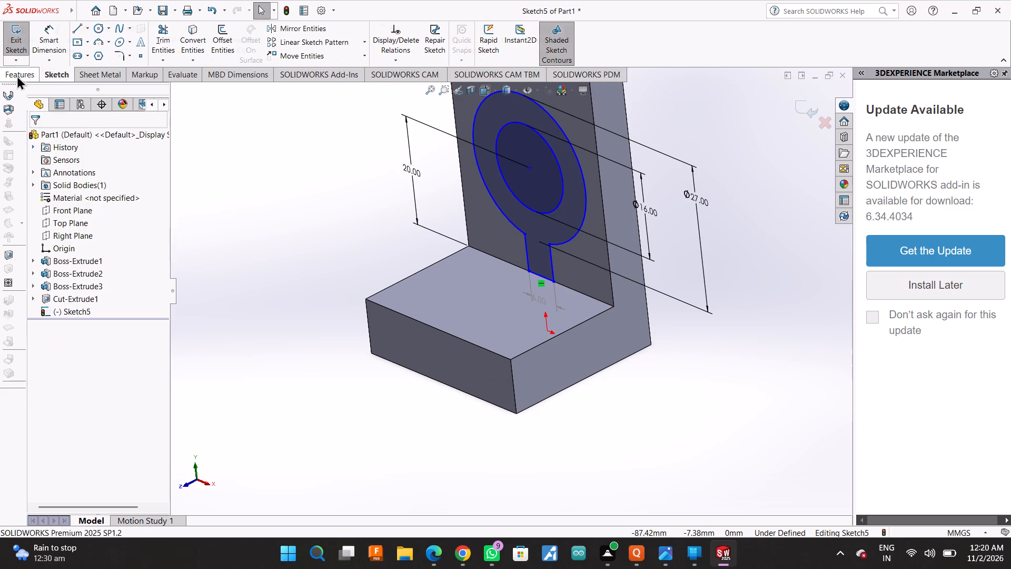
{"action": "left_click", "coordinate": [16, 32]}
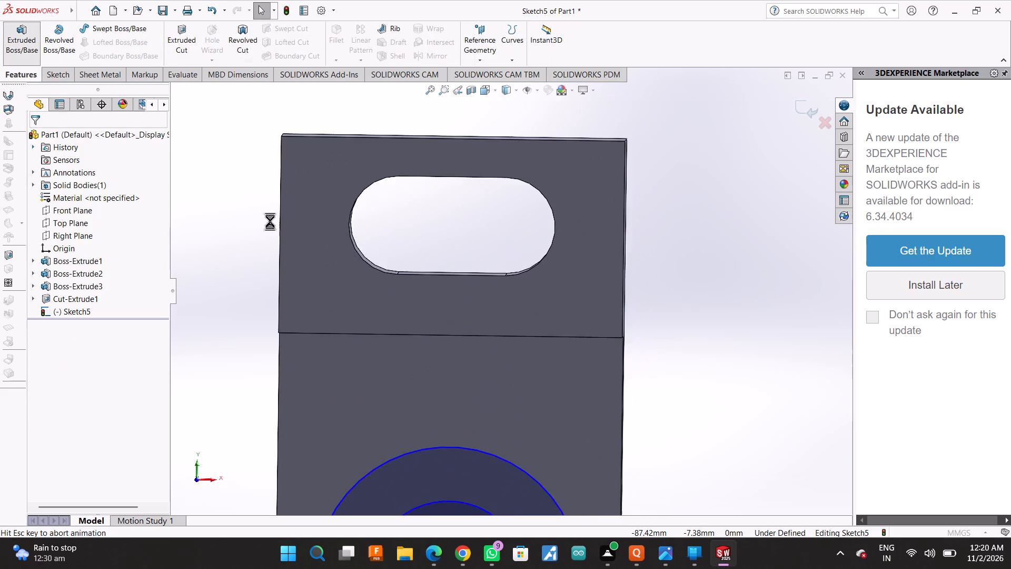
{"action": "scroll", "coordinate": [363, 230], "scroll_direction": "up", "scroll_amount": 9}
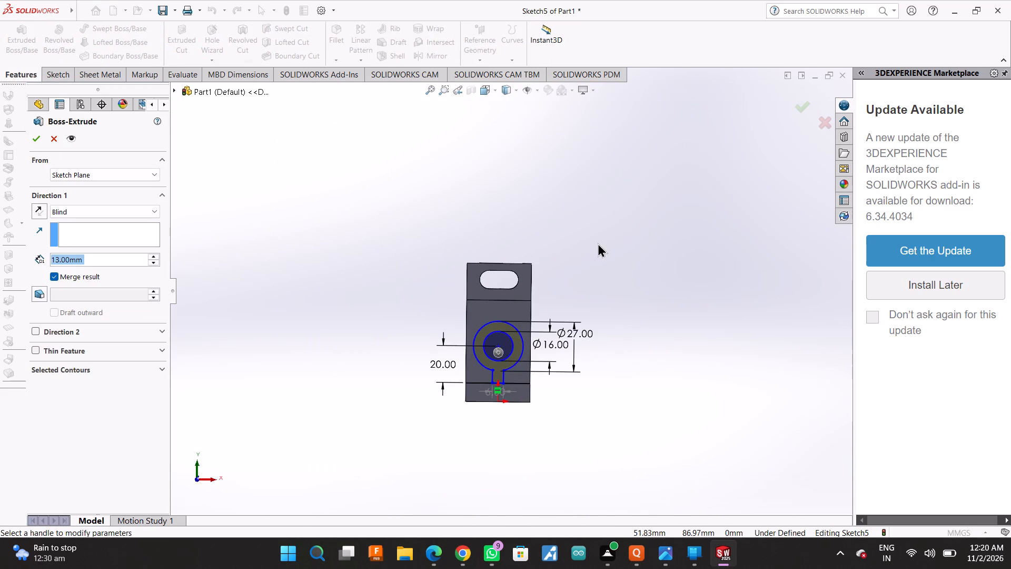
{"action": "middle_click_drag", "start_coordinate": [598, 243], "coordinate": [564, 318]}
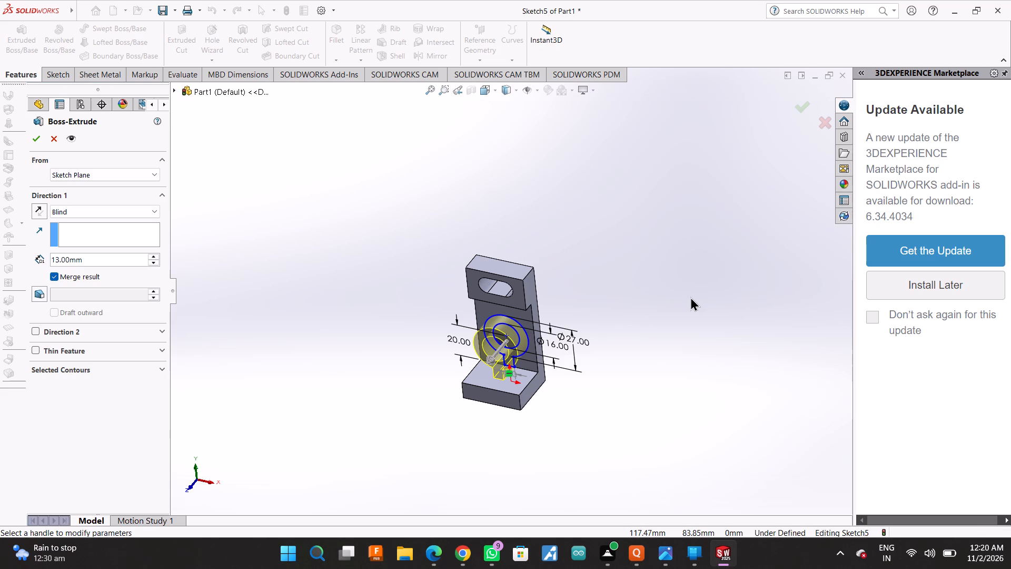
{"action": "key", "text": "8"}
{"action": "key", "text": "Return"}
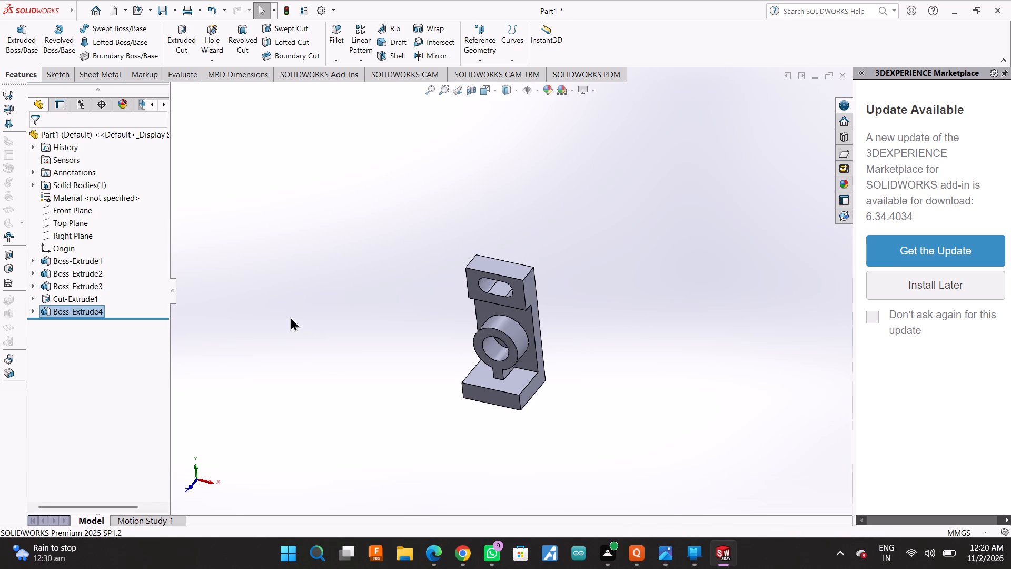
Edit the ring and stem extrusion and set its blind depth to 8 mm.
{"action": "left_click", "coordinate": [83, 310]}
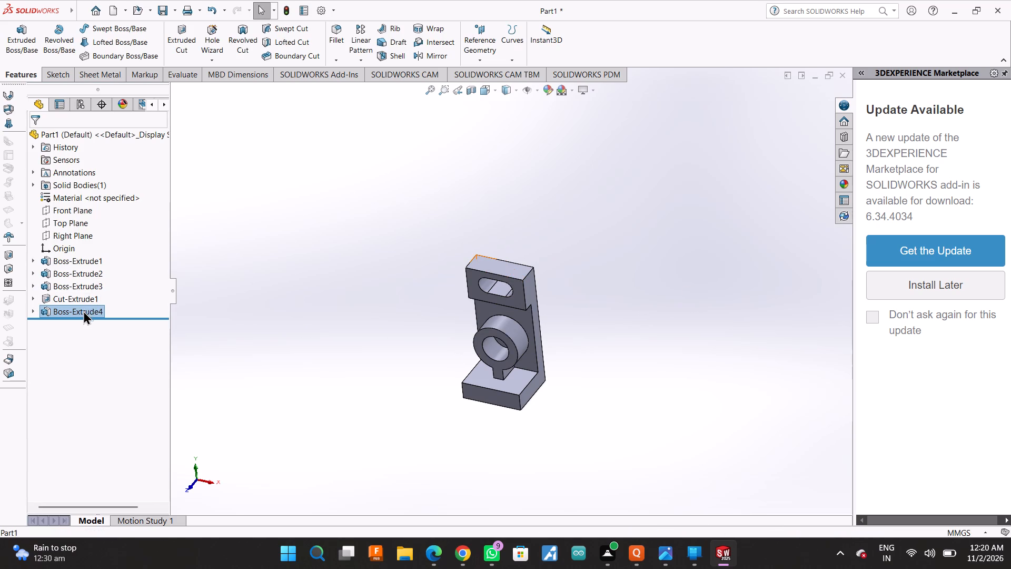
{"action": "left_click", "coordinate": [98, 281]}
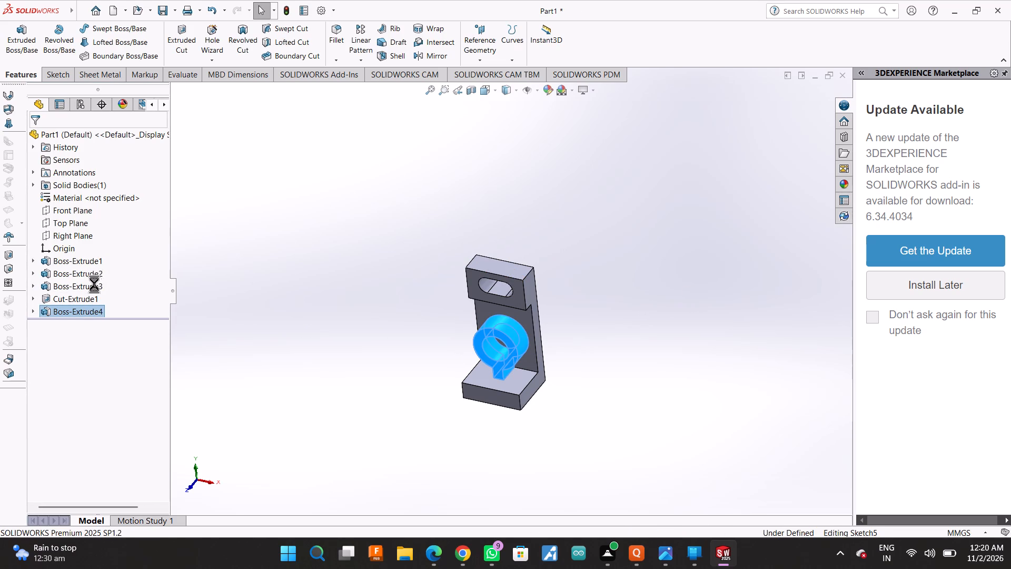
{"action": "key", "text": "8"}
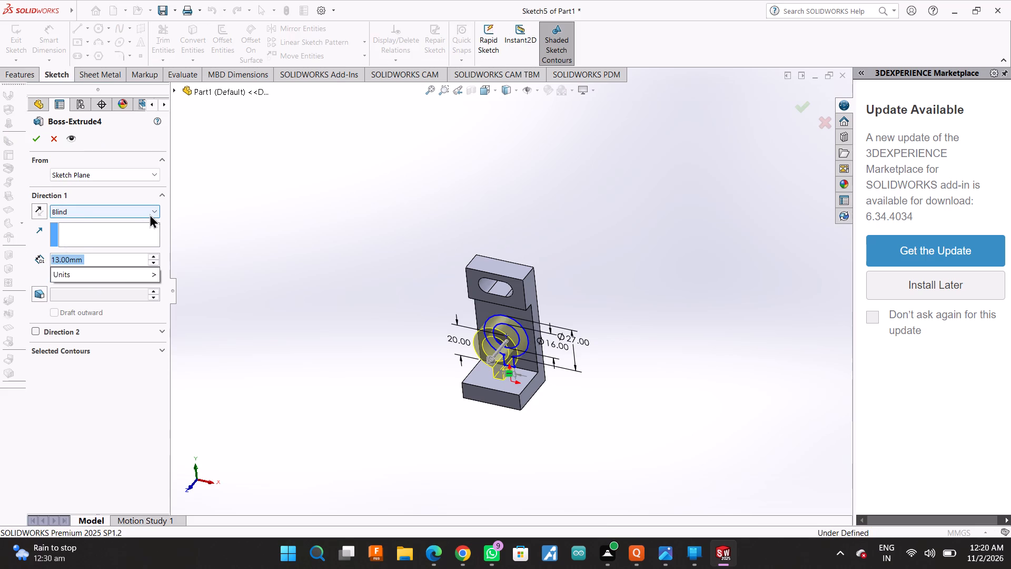
{"action": "key", "text": "Return"}
{"action": "left_click", "coordinate": [27, 139]}
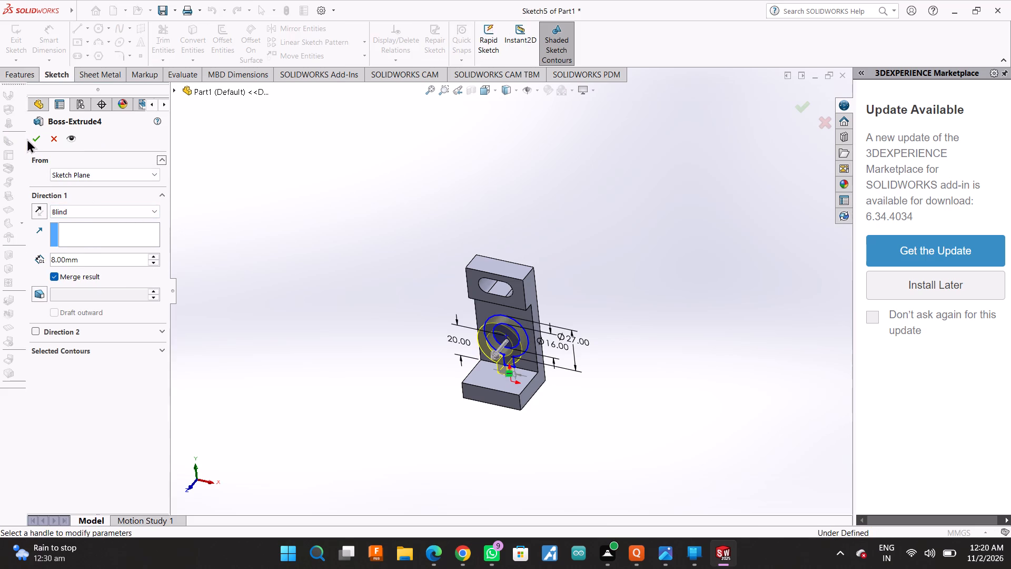
{"action": "left_click", "coordinate": [27, 139]}
{"action": "left_click", "coordinate": [34, 141]}
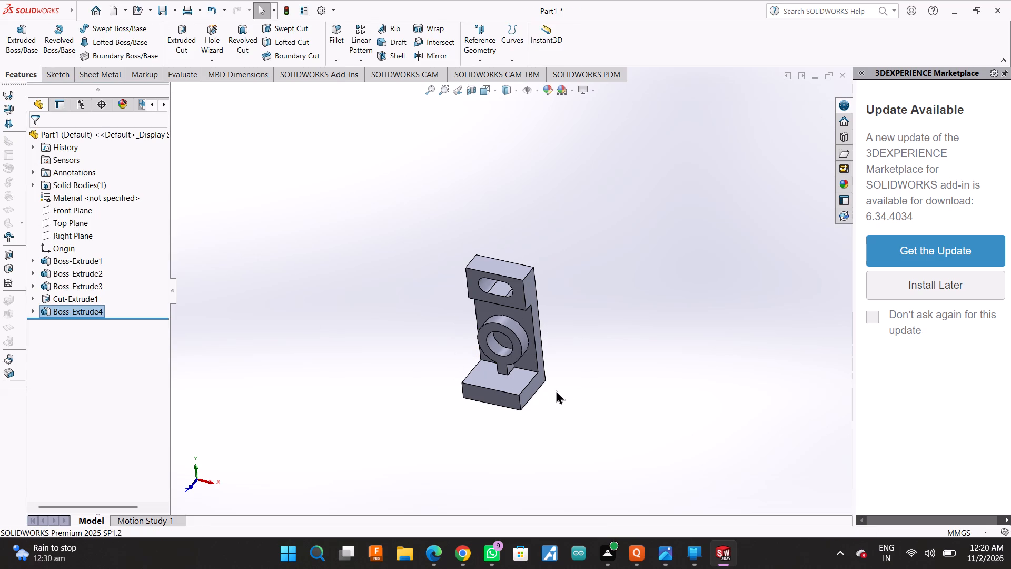
Start a sketch on the base's top face and draw a circle about 5.9 mm in diameter near the front-left corner.
{"action": "middle_click", "coordinate": [574, 380]}
{"action": "middle_click_drag", "start_coordinate": [576, 379], "coordinate": [567, 373]}
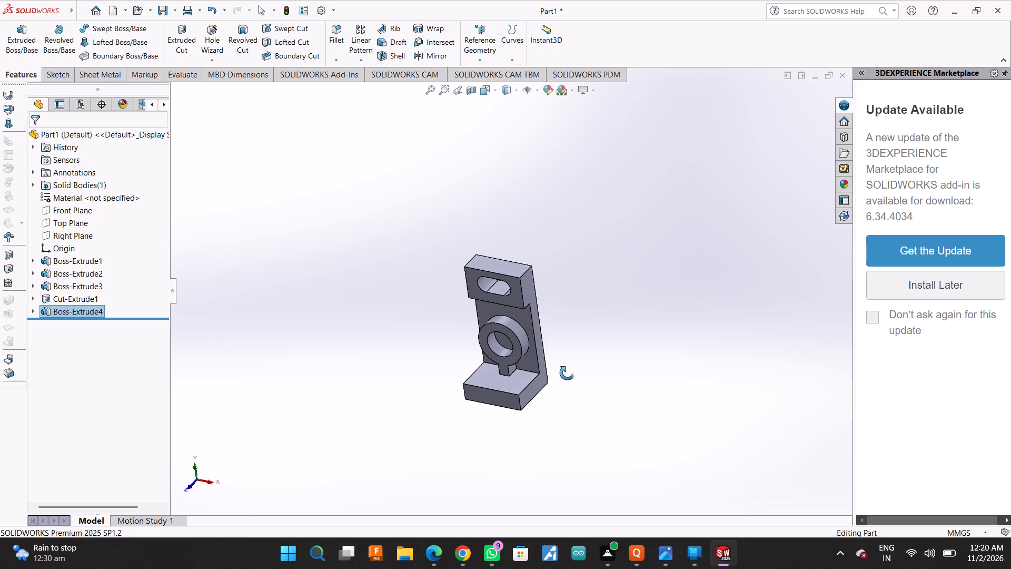
{"action": "middle_click_drag", "start_coordinate": [567, 373], "coordinate": [625, 328]}
{"action": "middle_click_drag", "start_coordinate": [593, 337], "coordinate": [660, 291]}
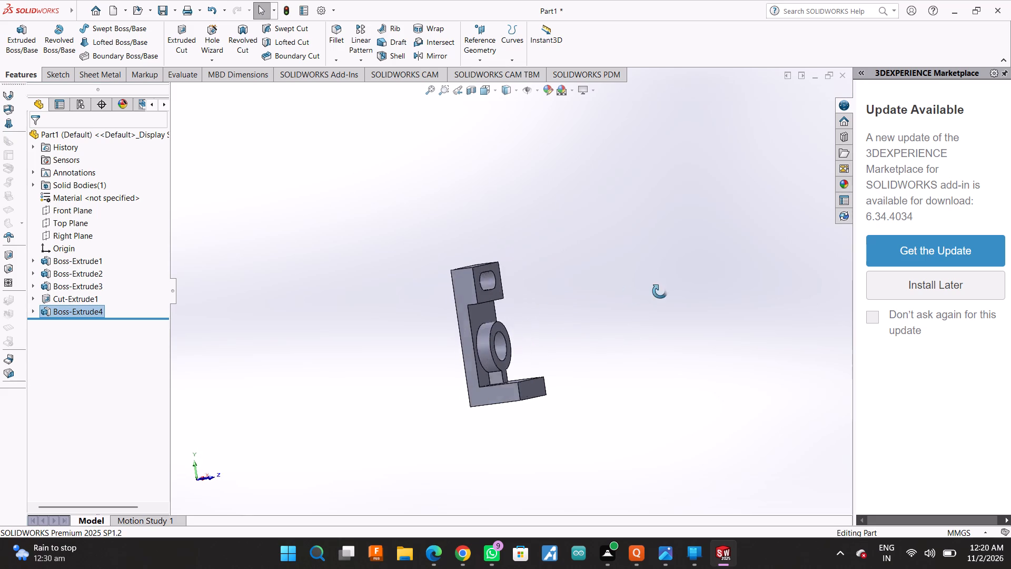
{"action": "middle_click_drag", "start_coordinate": [660, 291], "coordinate": [717, 402]}
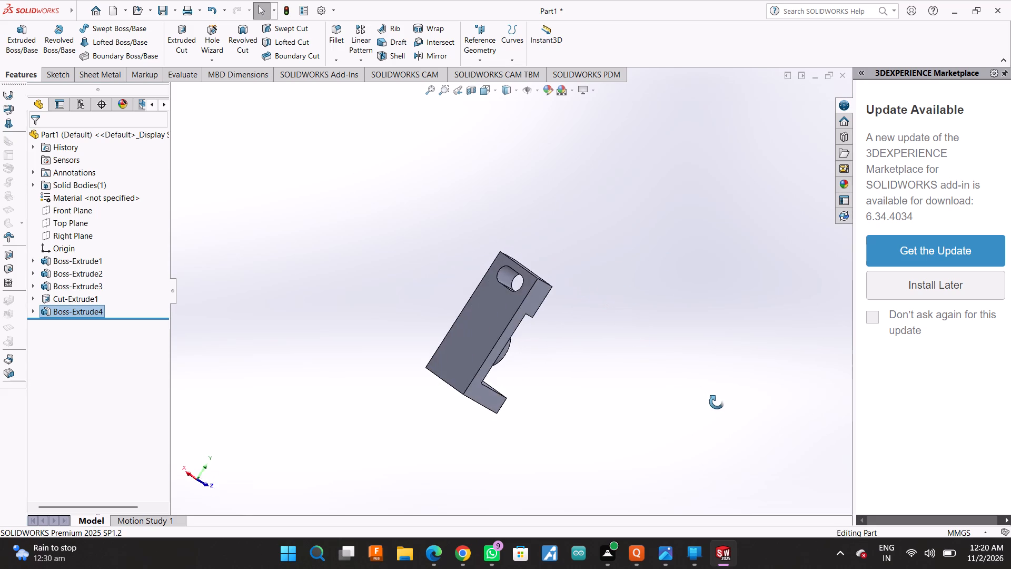
{"action": "middle_click_drag", "start_coordinate": [717, 402], "coordinate": [576, 365]}
{"action": "scroll", "coordinate": [572, 367], "scroll_direction": "up", "scroll_amount": 1}
{"action": "left_click", "coordinate": [524, 361]}
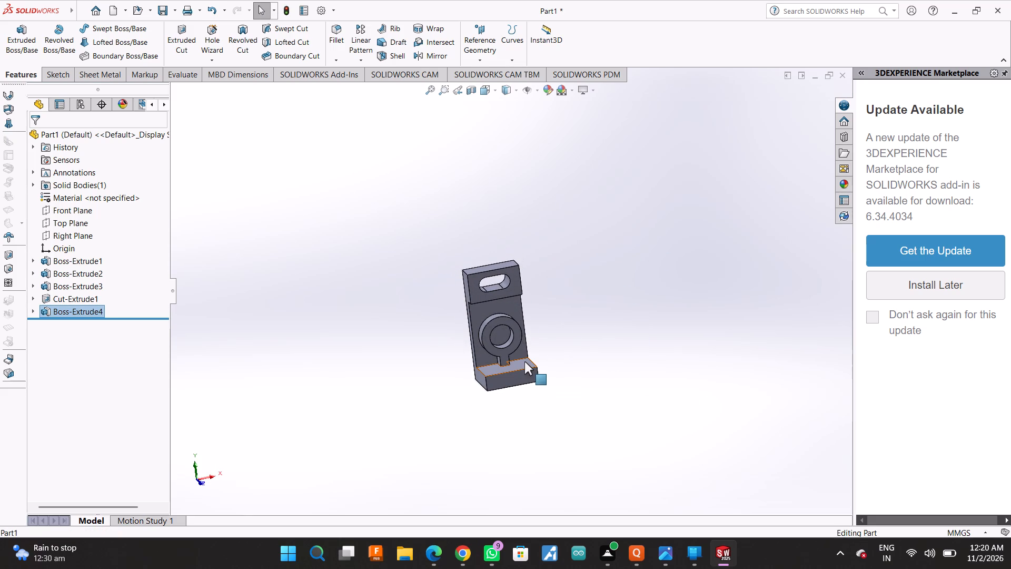
{"action": "left_click", "coordinate": [571, 330]}
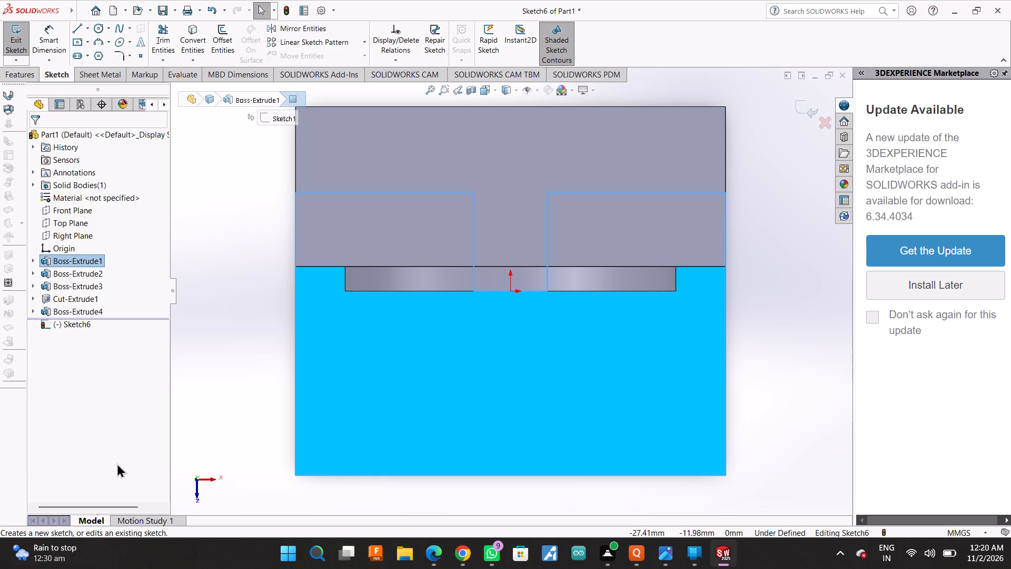
{"action": "left_click", "coordinate": [95, 31]}
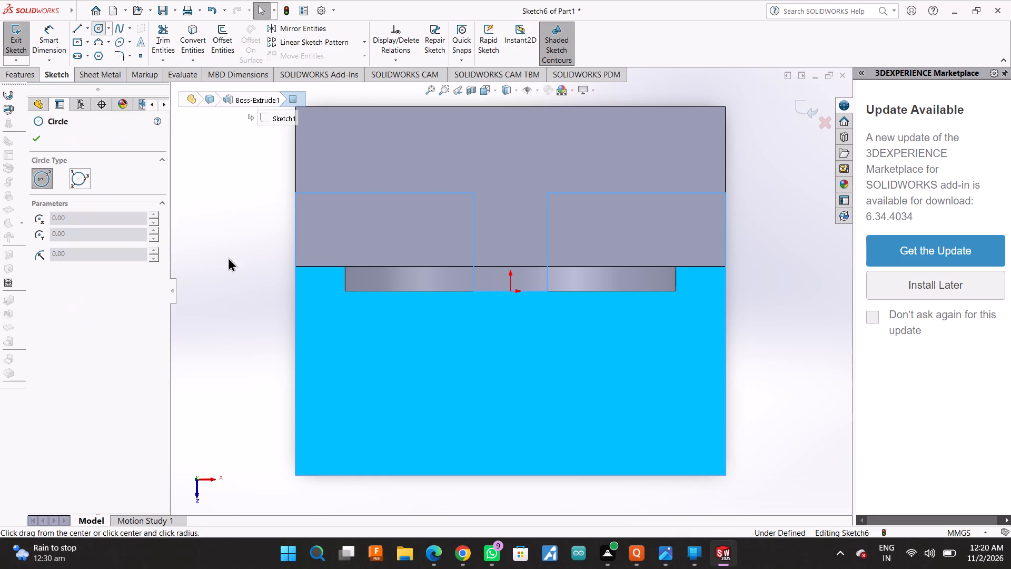
{"action": "left_click", "coordinate": [357, 410]}
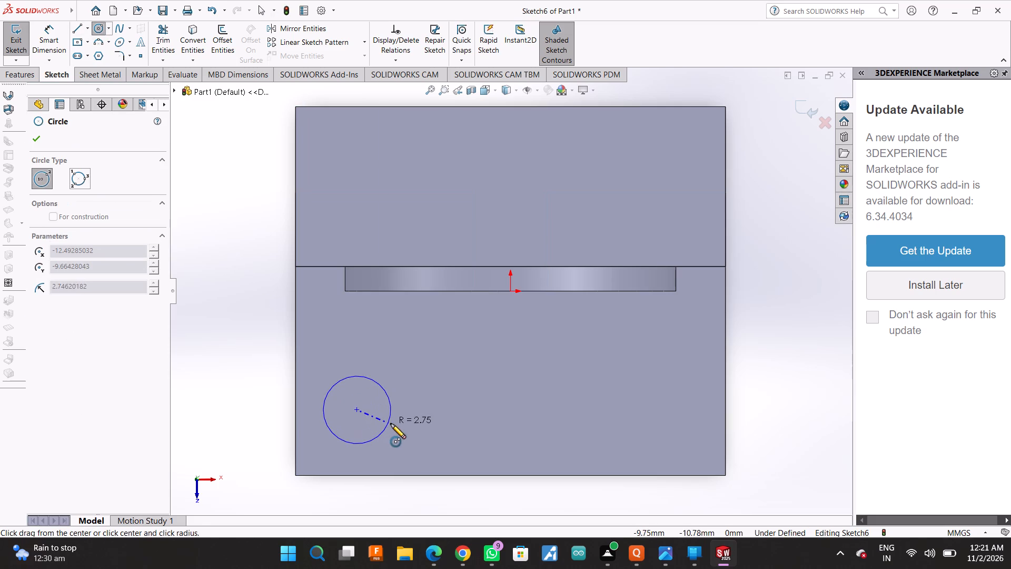
{"action": "left_click", "coordinate": [391, 424]}
Dimension the circle's centre 8 mm from the base's front edge and 7 mm from its left edge.
{"action": "left_click", "coordinate": [51, 36]}
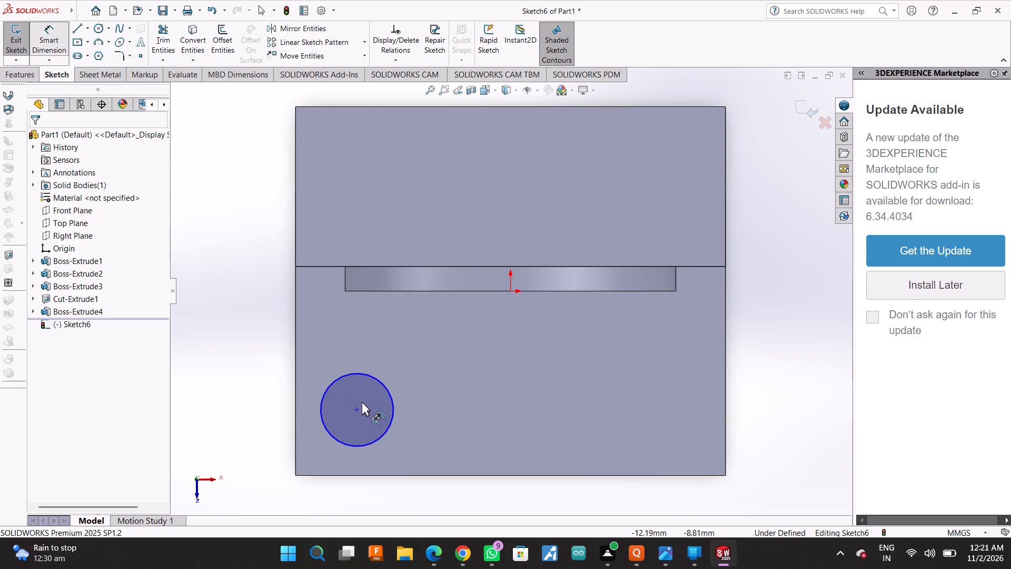
{"action": "left_click", "coordinate": [356, 407]}
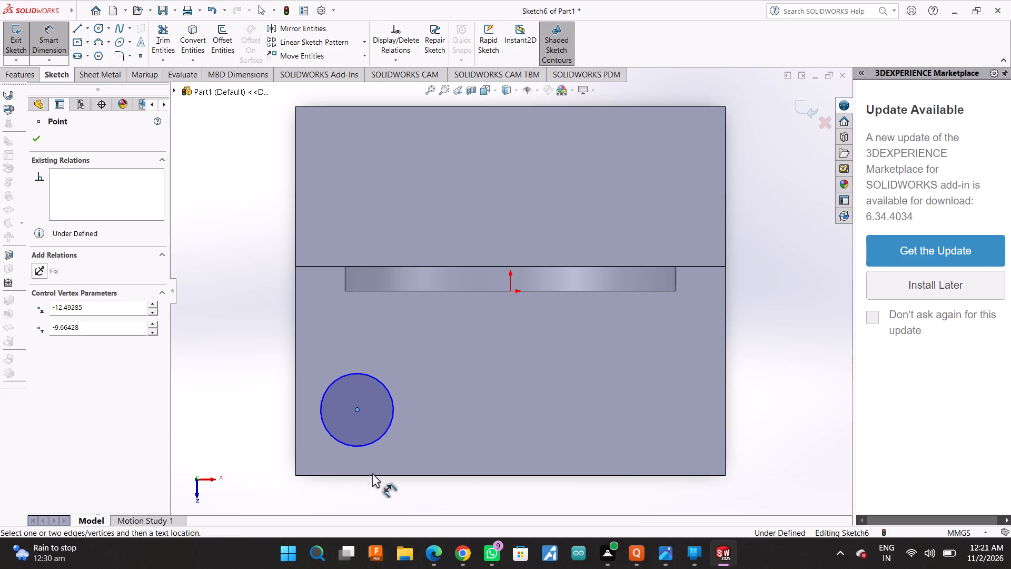
{"action": "left_click", "coordinate": [375, 476]}
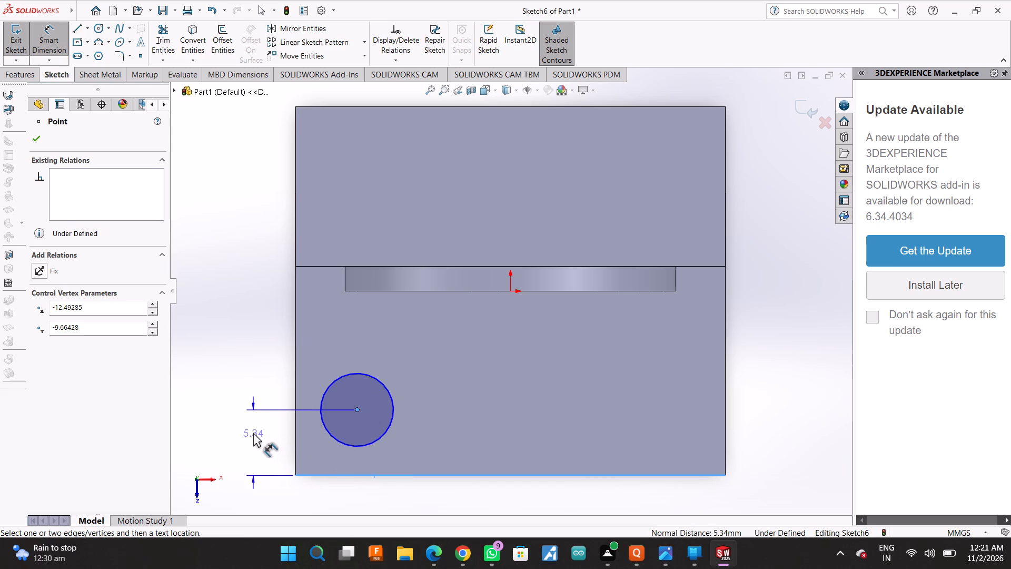
{"action": "left_click", "coordinate": [253, 433]}
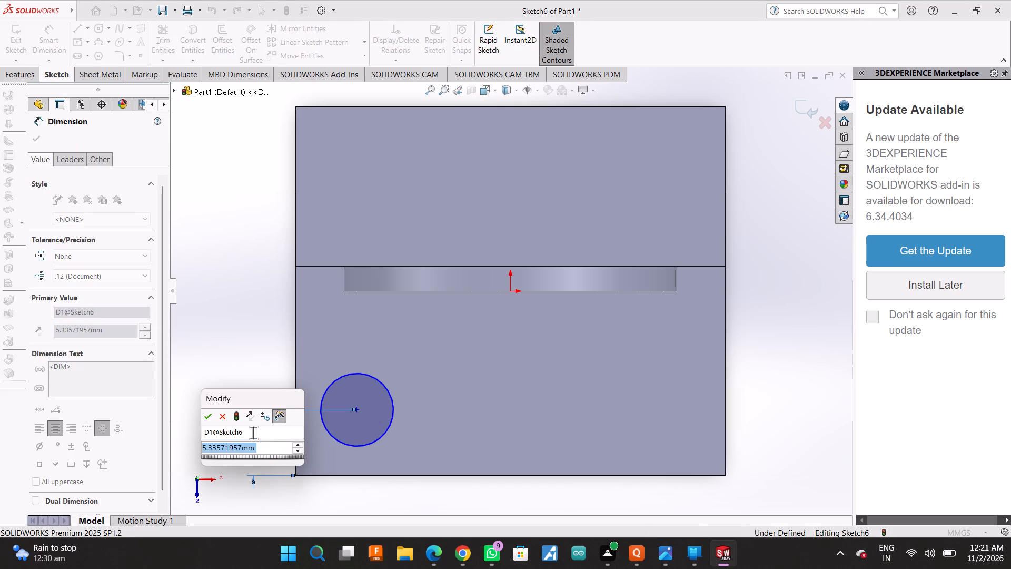
{"action": "key", "text": "8"}
{"action": "key", "text": "Return"}
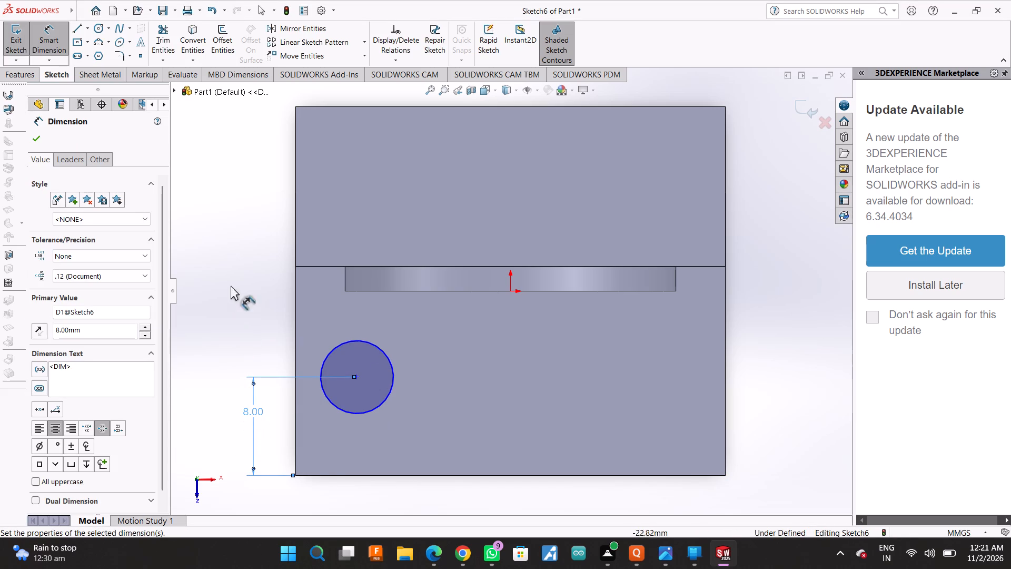
{"action": "left_click", "coordinate": [358, 375]}
{"action": "left_click", "coordinate": [296, 408]}
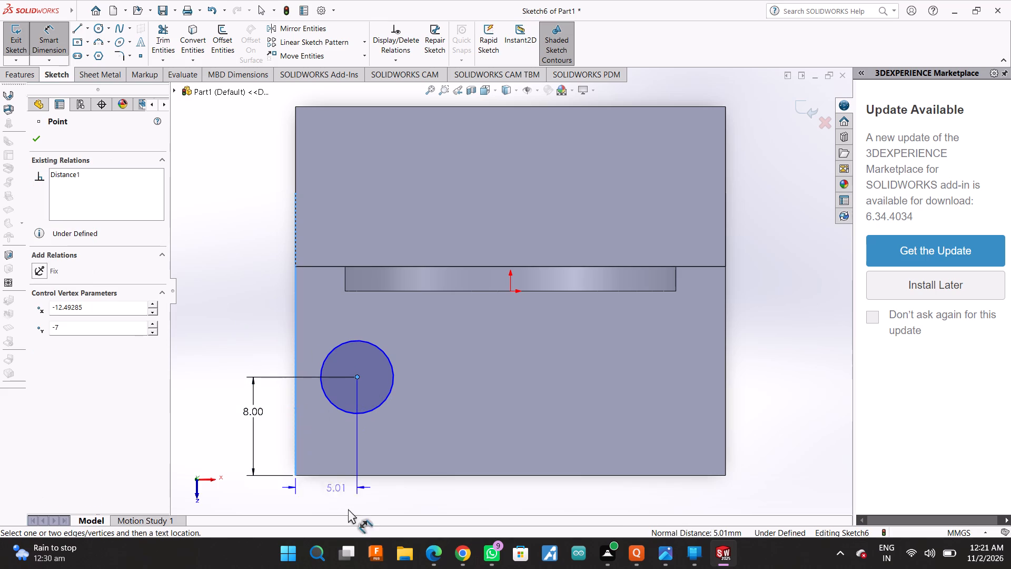
{"action": "left_click", "coordinate": [322, 502]}
{"action": "key", "text": "7"}
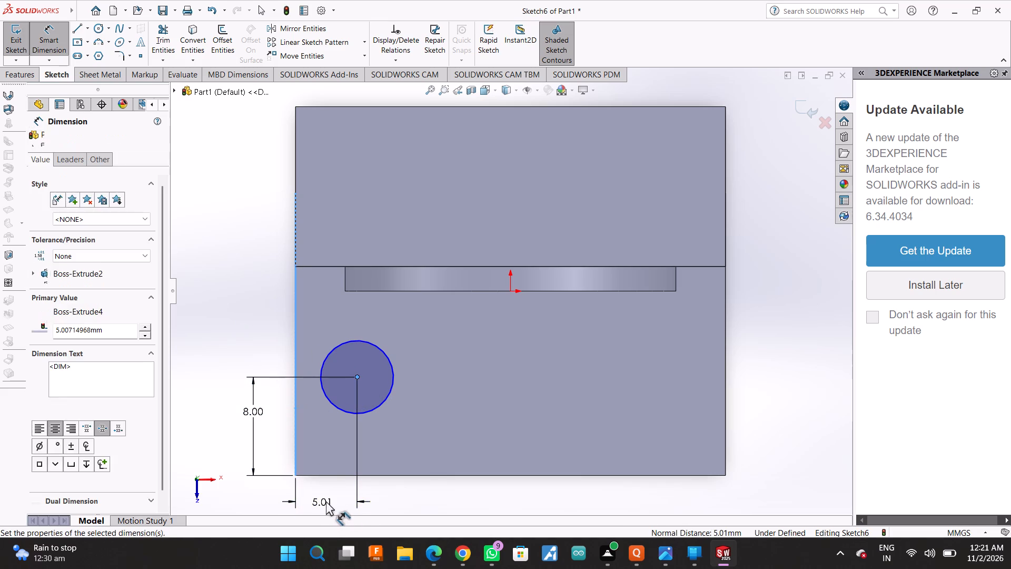
{"action": "key", "text": "Return"}
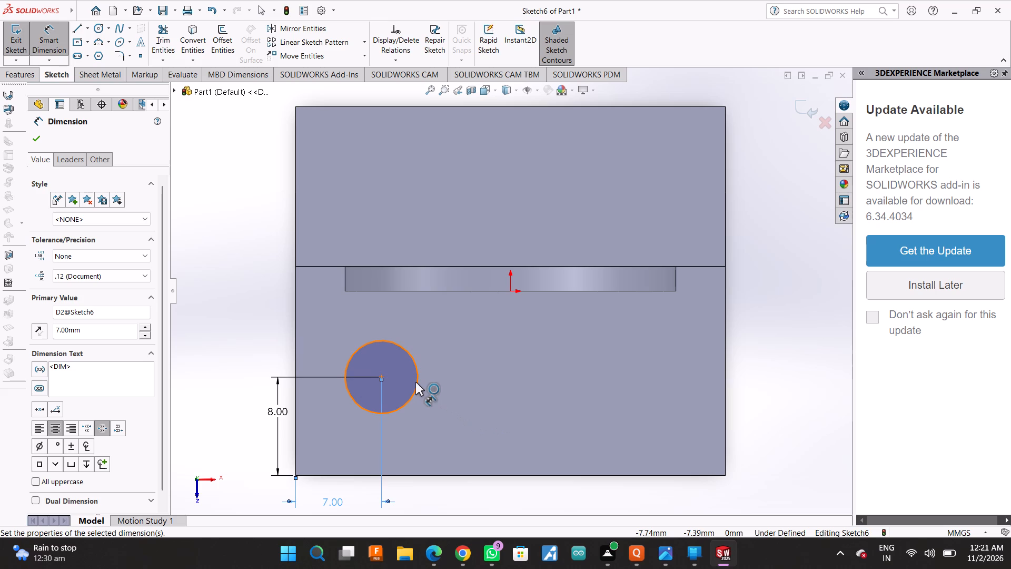
Dimension the circle on the base with a diameter of 10 mm.
{"action": "left_click", "coordinate": [415, 382]}
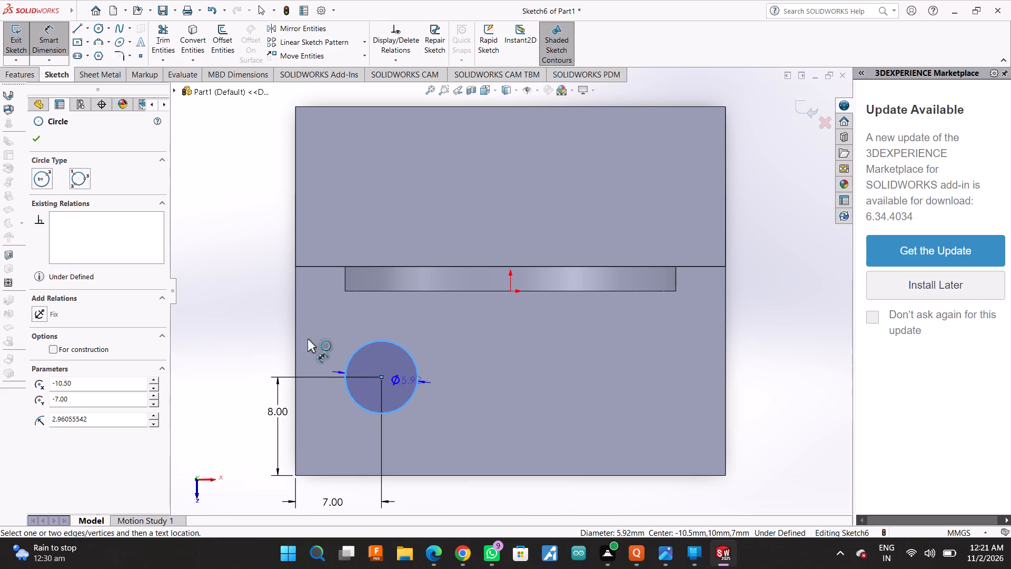
{"action": "left_click", "coordinate": [240, 331]}
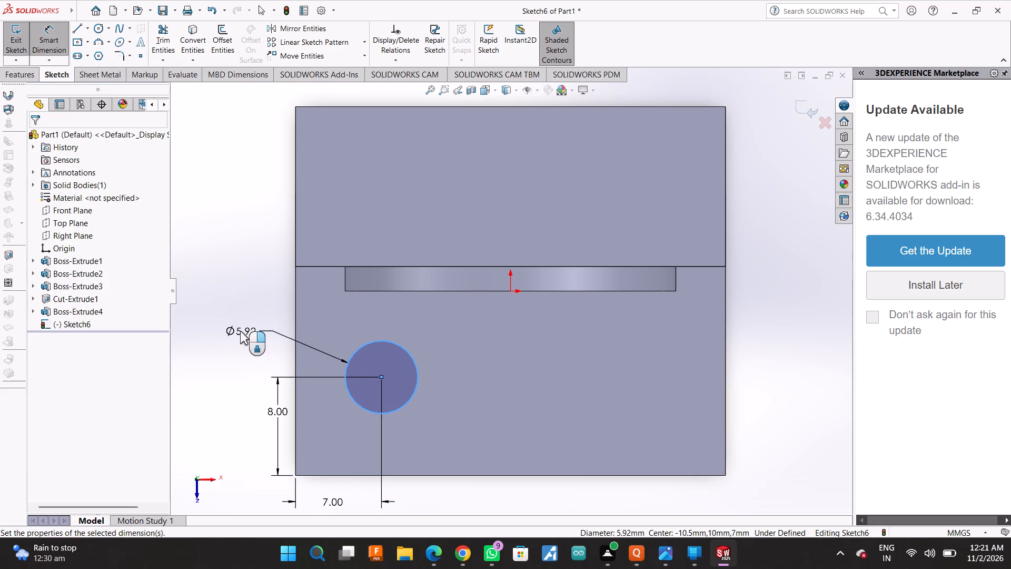
{"action": "type", "text": "40"}
{"action": "key", "text": "BackSpace"}
{"action": "key", "text": "BackSpace"}
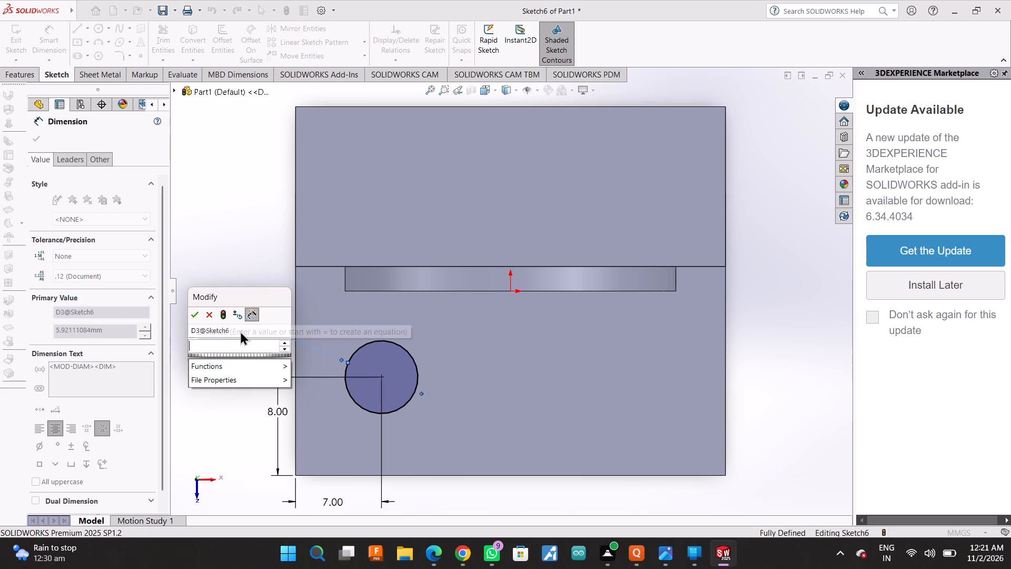
{"action": "key", "text": "BackSpace"}
{"action": "type", "text": "10"}
{"action": "key", "text": "Return"}
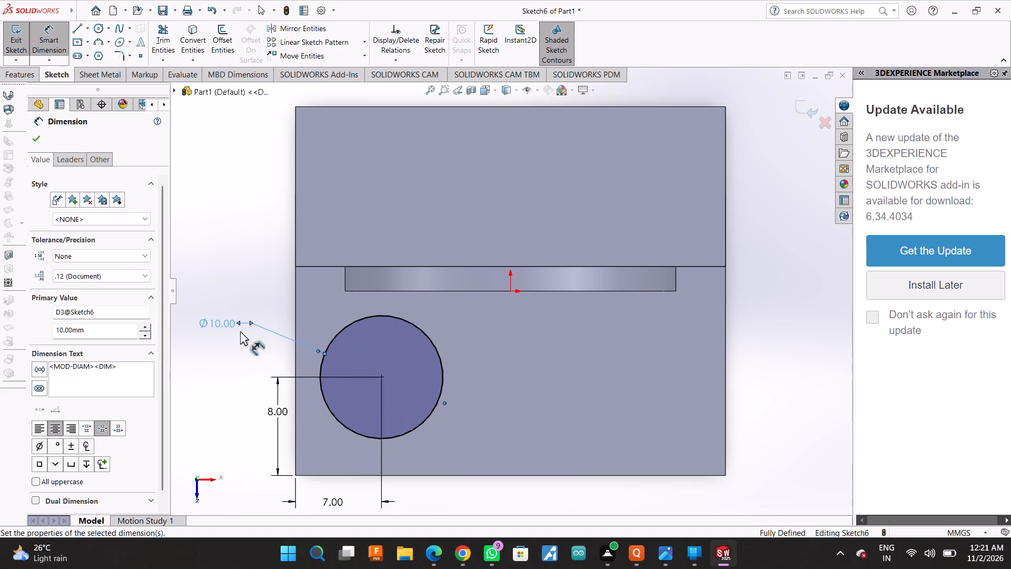
{"action": "middle_click", "coordinate": [764, 372]}
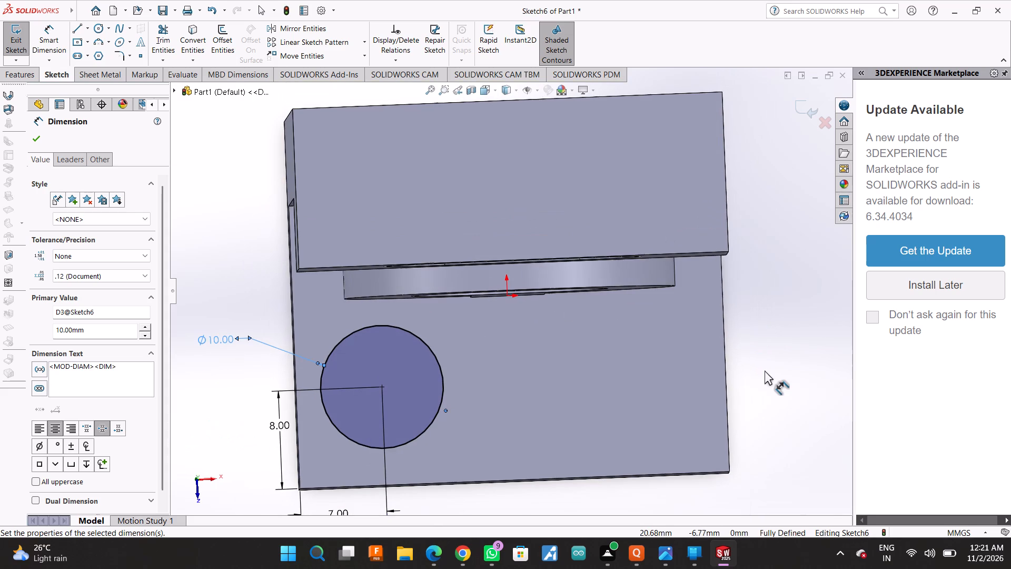
{"action": "left_click", "coordinate": [42, 135]}
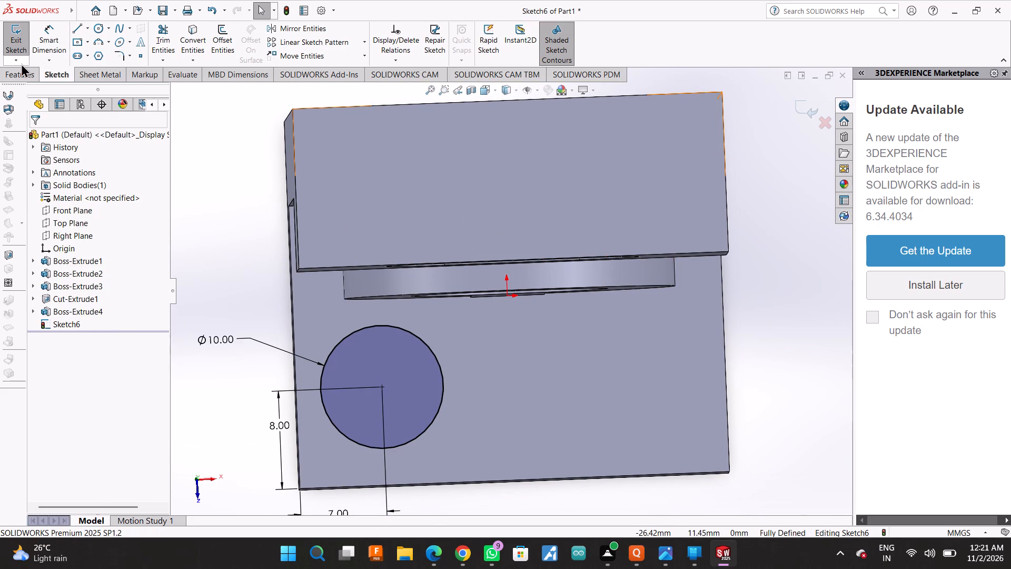
Cut-extrude the 10 mm circle down through the base with a blind depth of 10 mm.
{"action": "left_click", "coordinate": [19, 75]}
{"action": "left_click", "coordinate": [173, 33]}
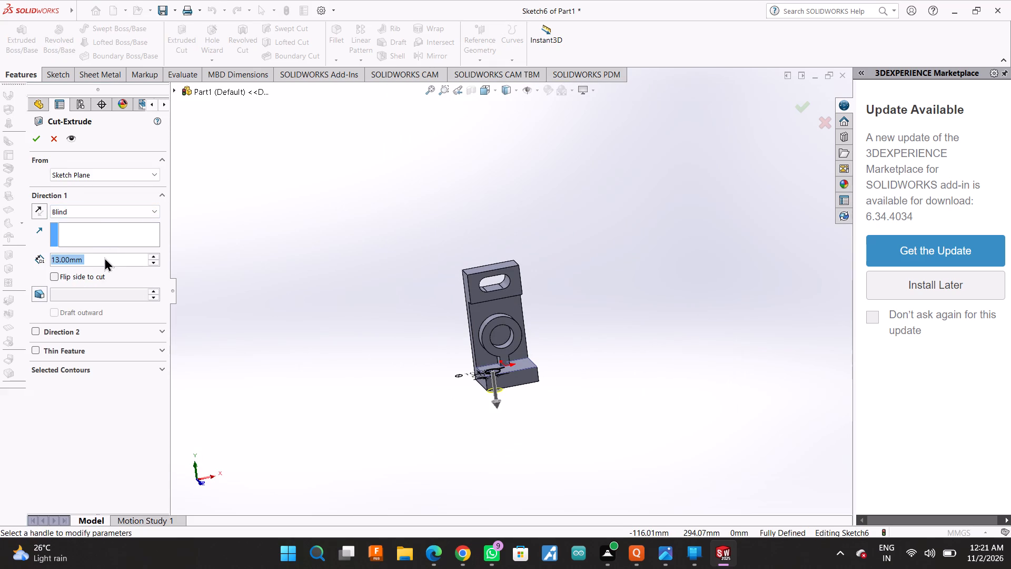
{"action": "type", "text": "10"}
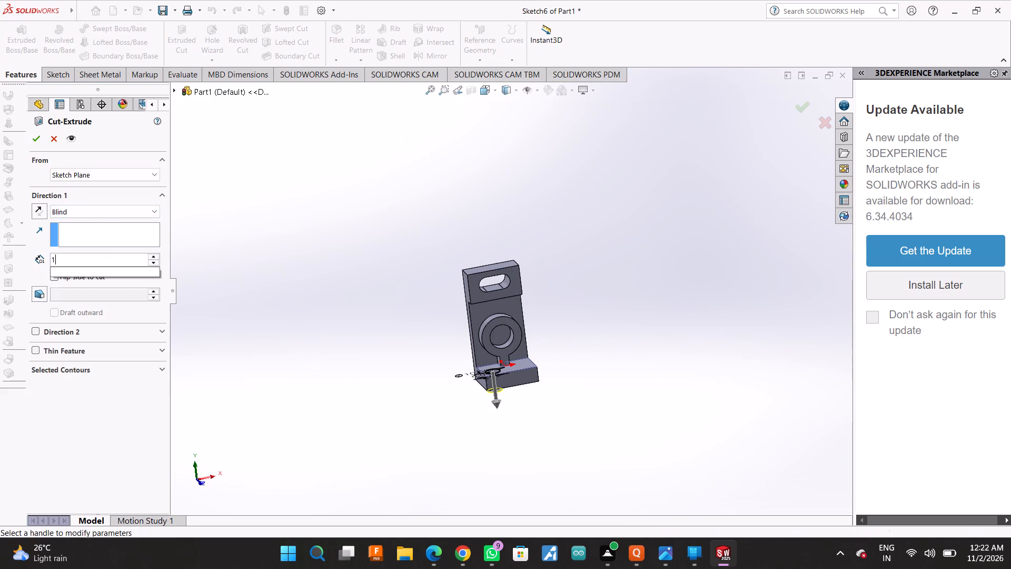
{"action": "key", "text": "Return"}
{"action": "left_click", "coordinate": [36, 133]}
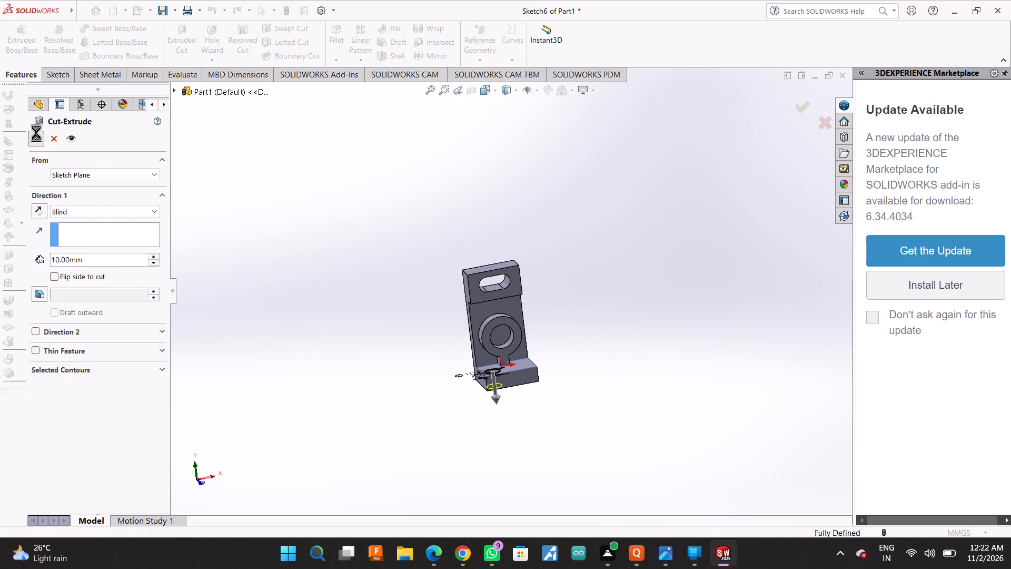
{"action": "middle_click_drag", "start_coordinate": [601, 359], "coordinate": [594, 427]}
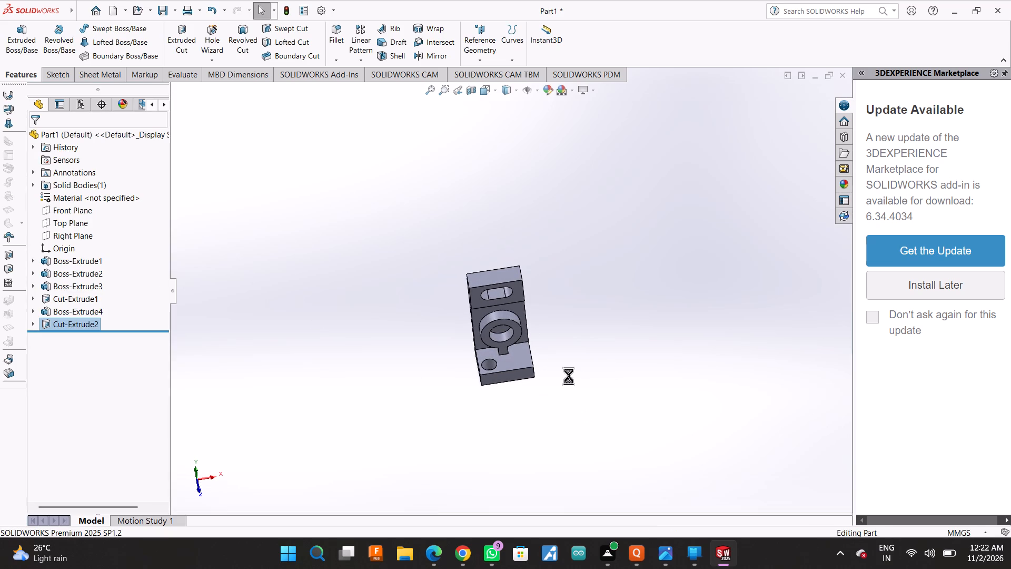
Start a sketch on the base's top face and draw a circle about 7.8 mm in diameter near the front-right corner.
{"action": "left_click", "coordinate": [526, 365]}
{"action": "left_click", "coordinate": [571, 335]}
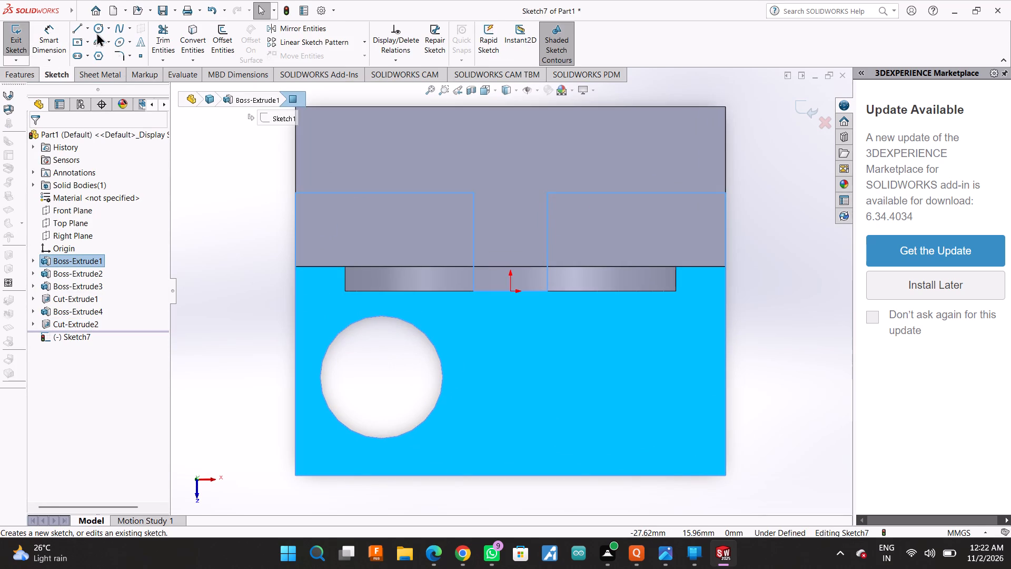
{"action": "left_click", "coordinate": [96, 32]}
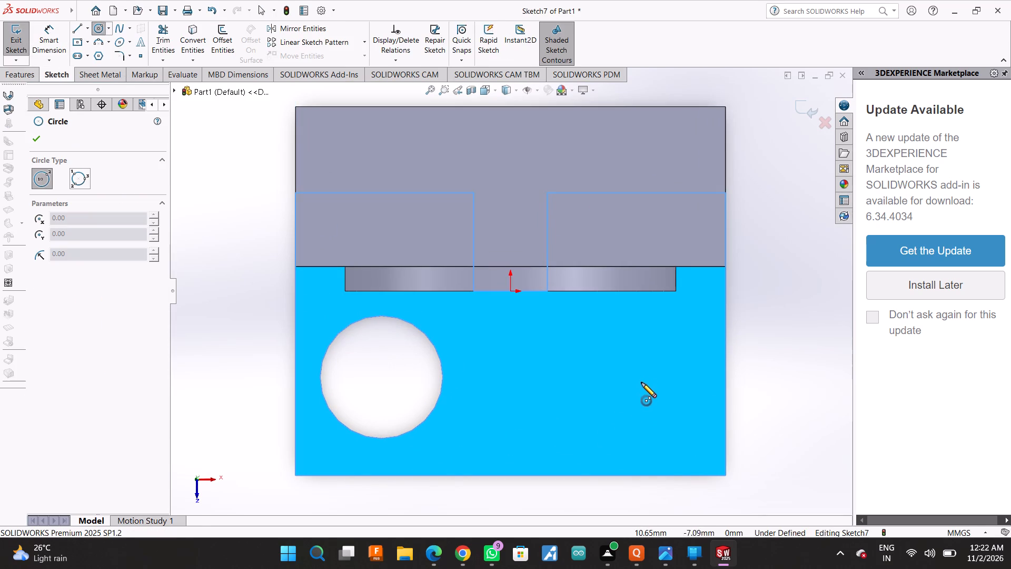
{"action": "left_click", "coordinate": [655, 382]}
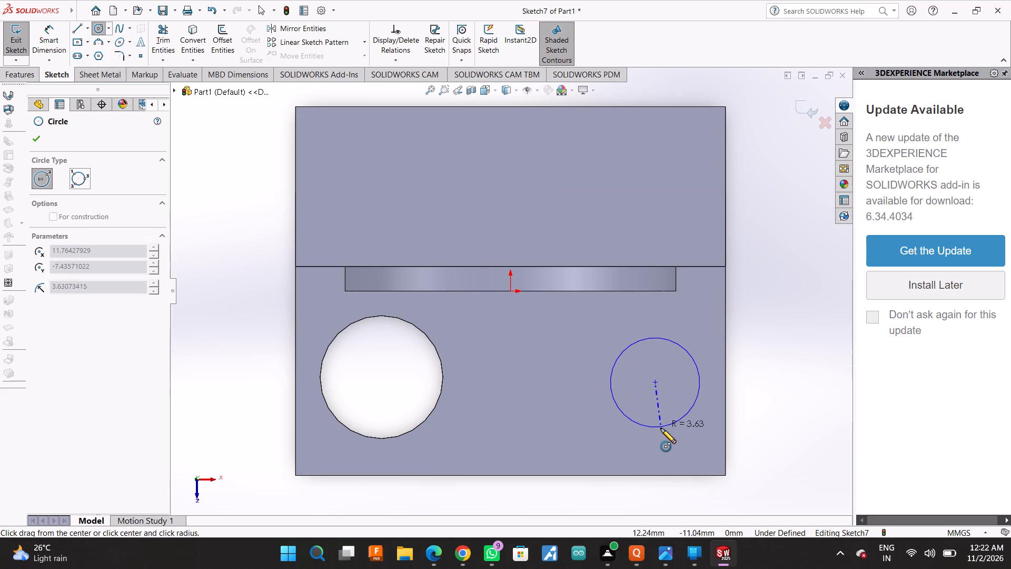
{"action": "left_click", "coordinate": [662, 430]}
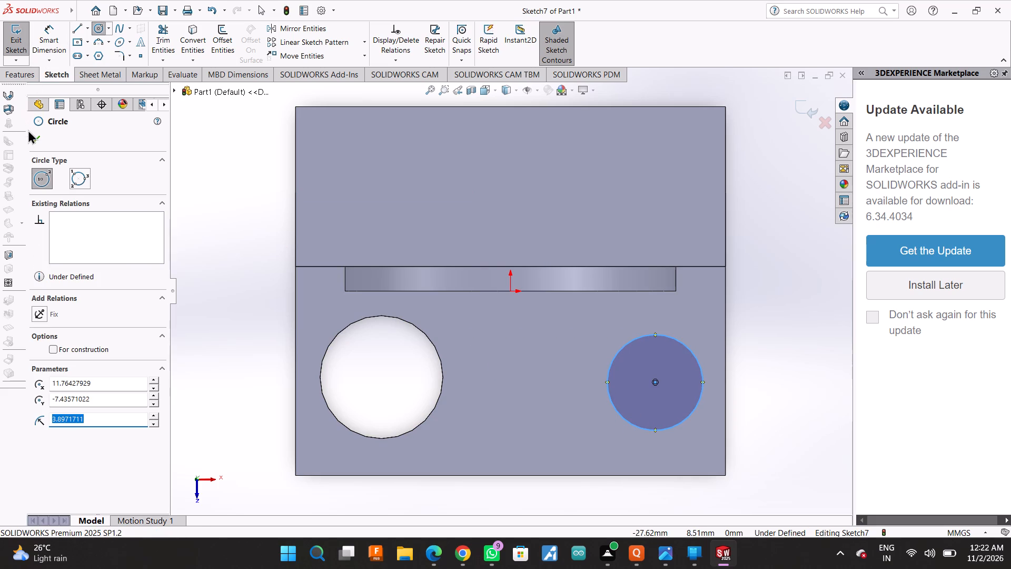
{"action": "left_click", "coordinate": [36, 139]}
Dimension the new circle's centre 7 mm from the base's right edge and 8 mm from its front edge.
{"action": "left_click", "coordinate": [53, 24]}
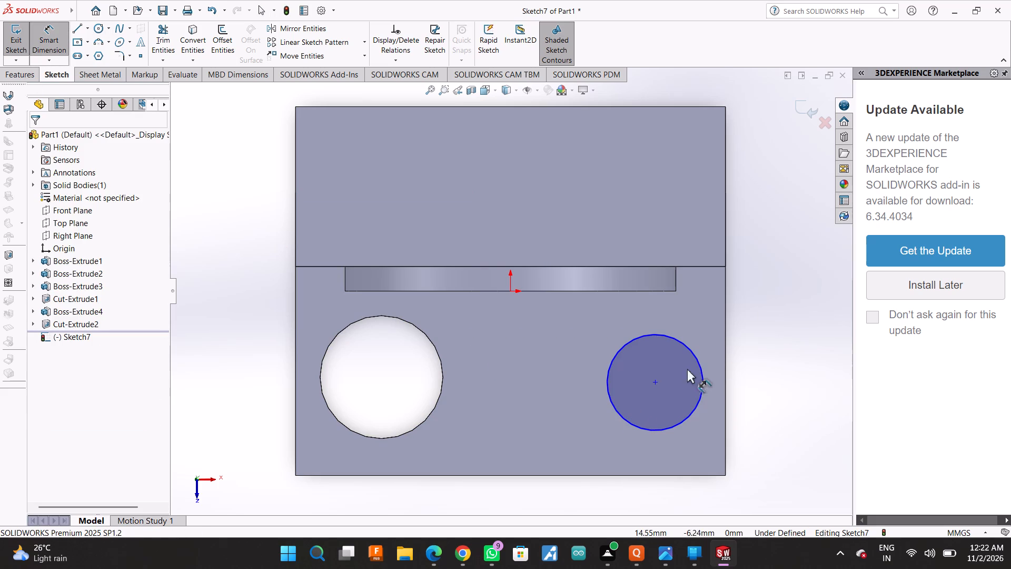
{"action": "left_click", "coordinate": [658, 382]}
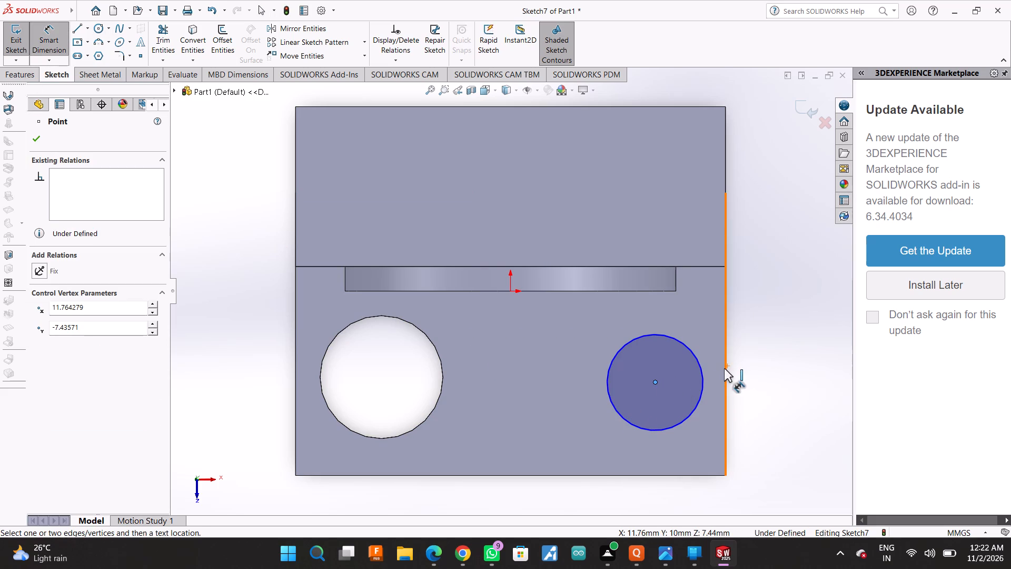
{"action": "left_click", "coordinate": [724, 368]}
{"action": "left_click", "coordinate": [688, 311]}
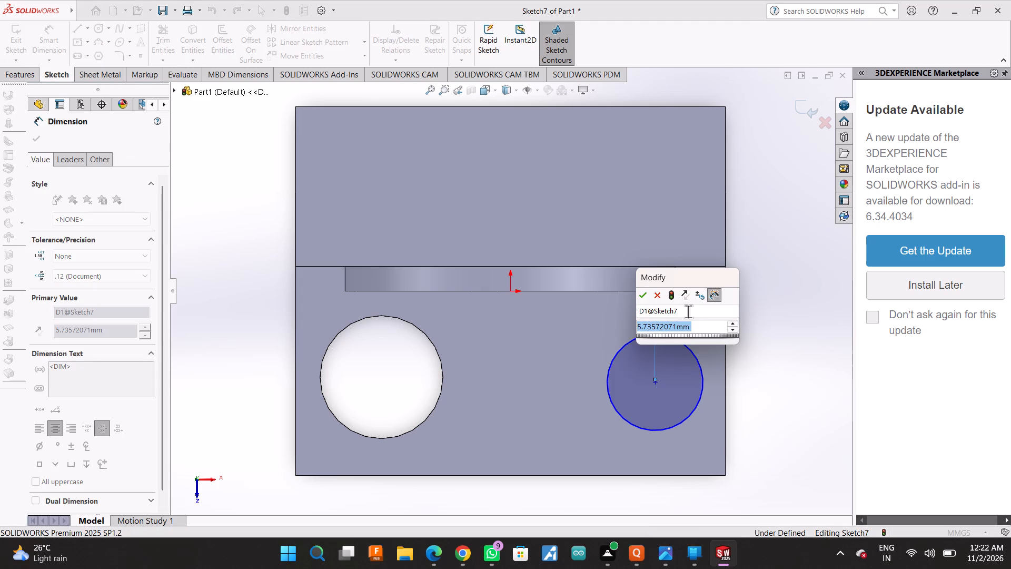
{"action": "key", "text": "7"}
{"action": "key", "text": "Return"}
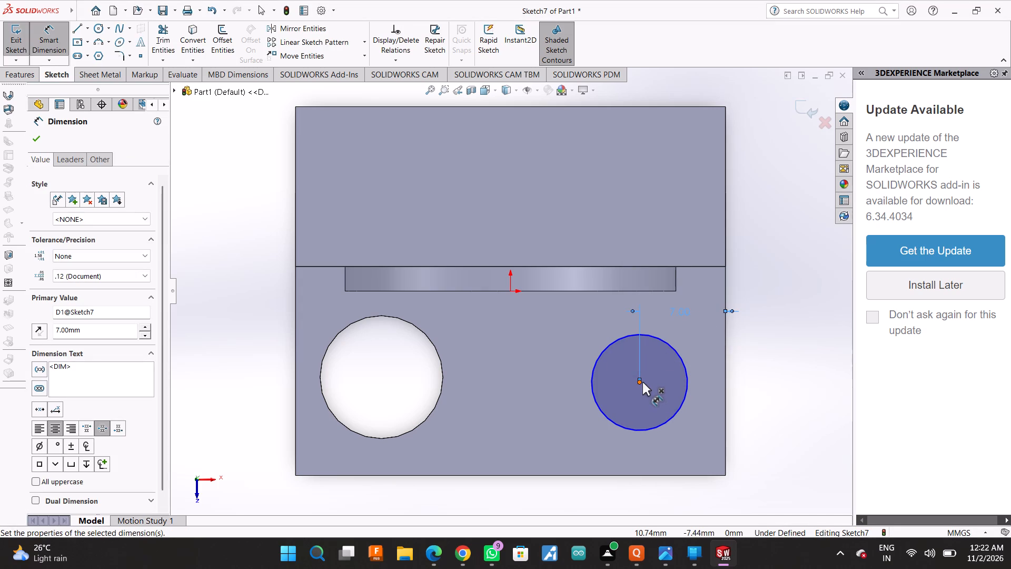
{"action": "left_click", "coordinate": [642, 382]}
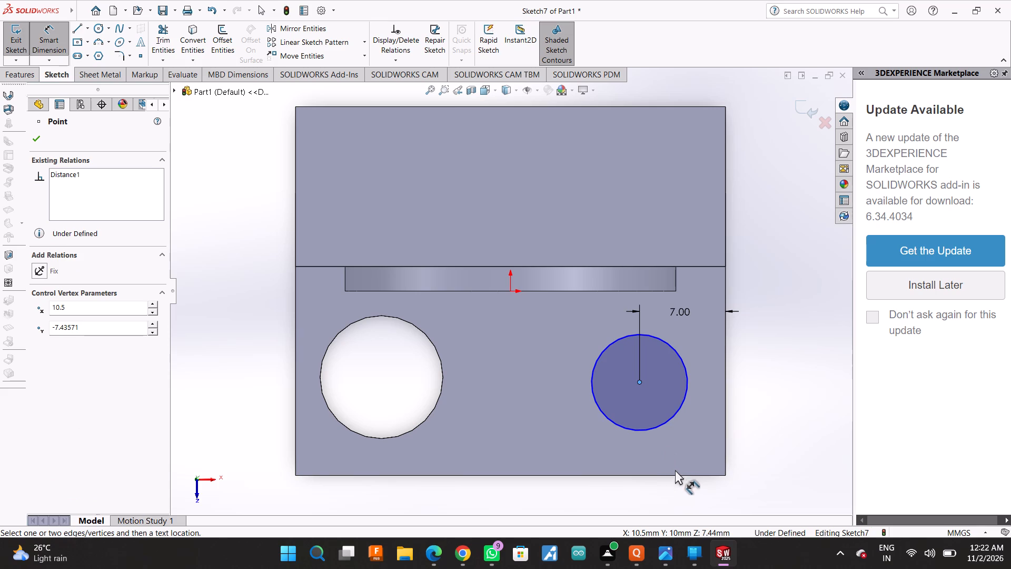
{"action": "left_click", "coordinate": [675, 476]}
{"action": "left_click", "coordinate": [759, 435]}
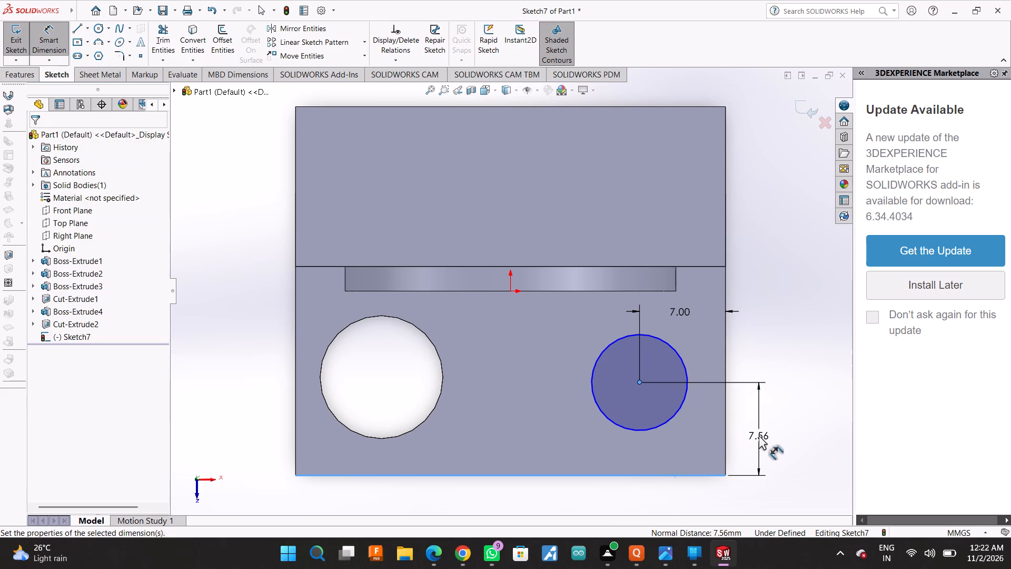
{"action": "key", "text": "8"}
{"action": "key", "text": "Return"}
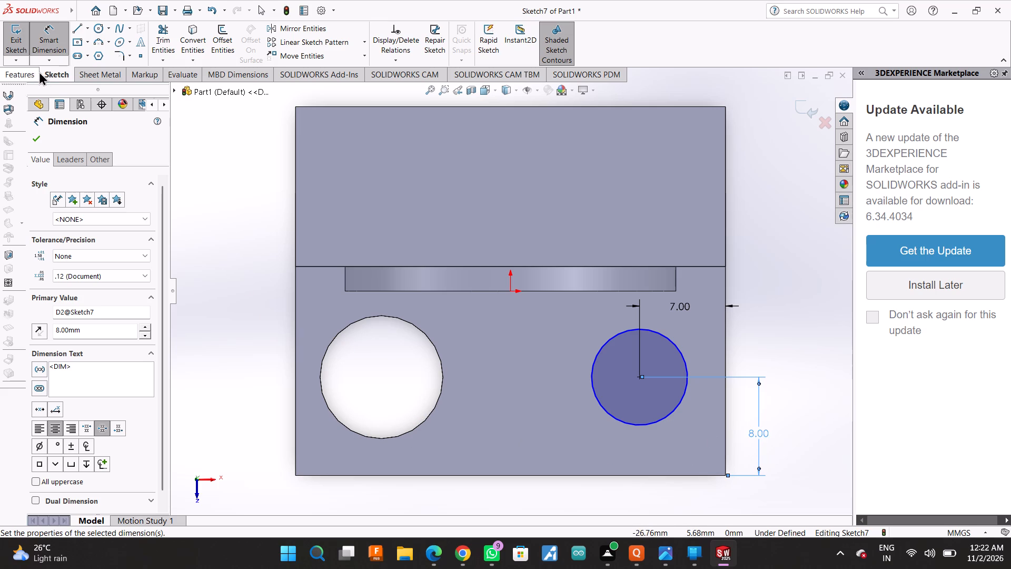
Dimension the new circle on the base with a diameter of 10 mm.
{"action": "left_click", "coordinate": [682, 357]}
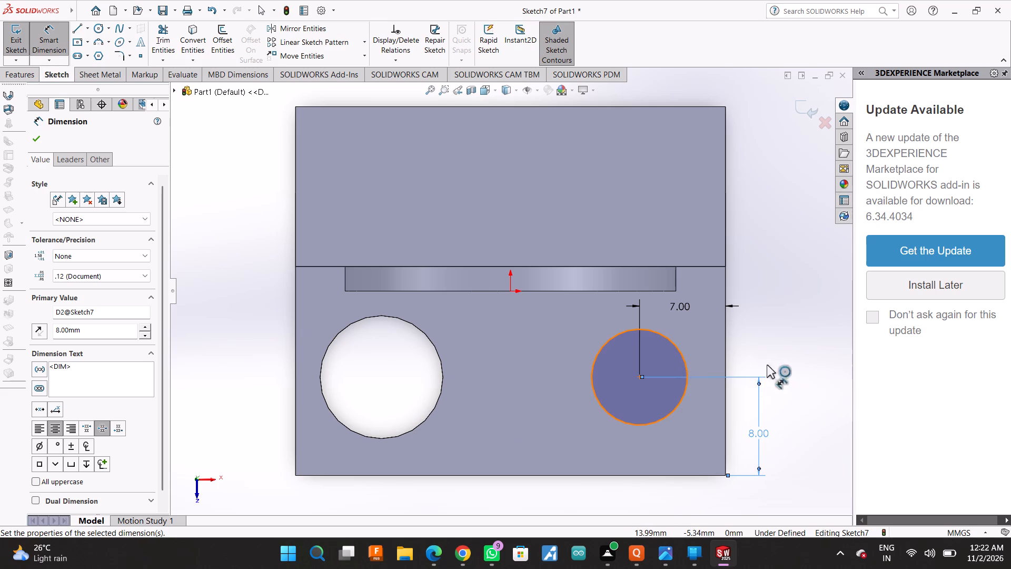
{"action": "left_click", "coordinate": [819, 360]}
{"action": "type", "text": "10"}
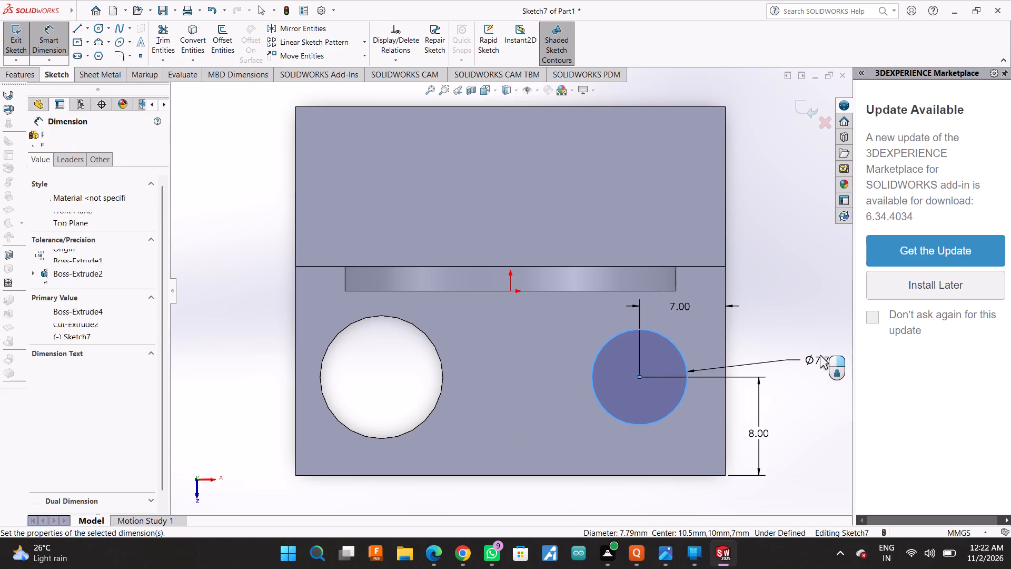
{"action": "key", "text": "Return"}
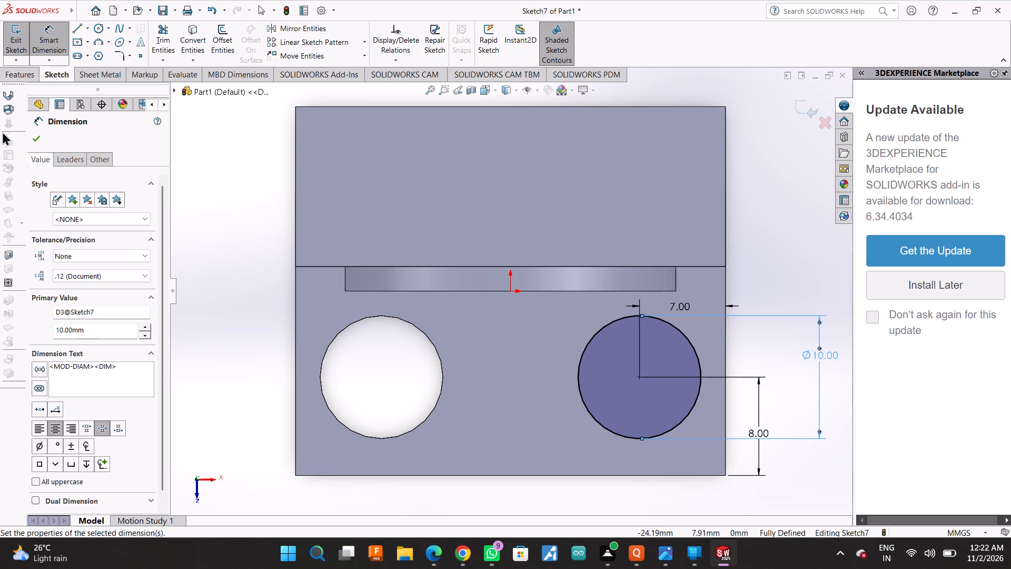
{"action": "left_click", "coordinate": [33, 145]}
Cut-extrude the second 10 mm circle down through the base with a blind depth of 10 mm.
{"action": "left_click", "coordinate": [17, 76]}
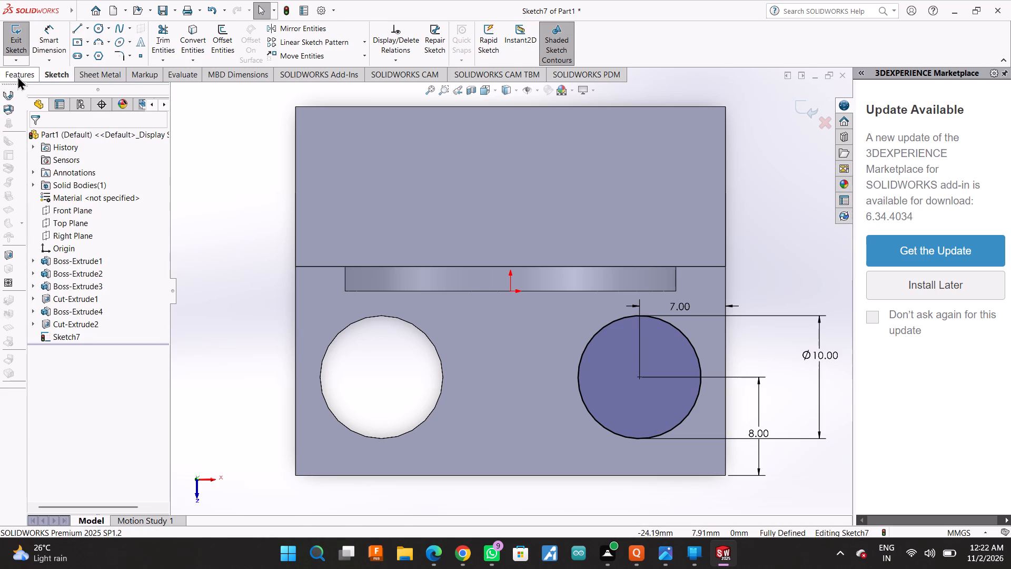
{"action": "left_click", "coordinate": [173, 39]}
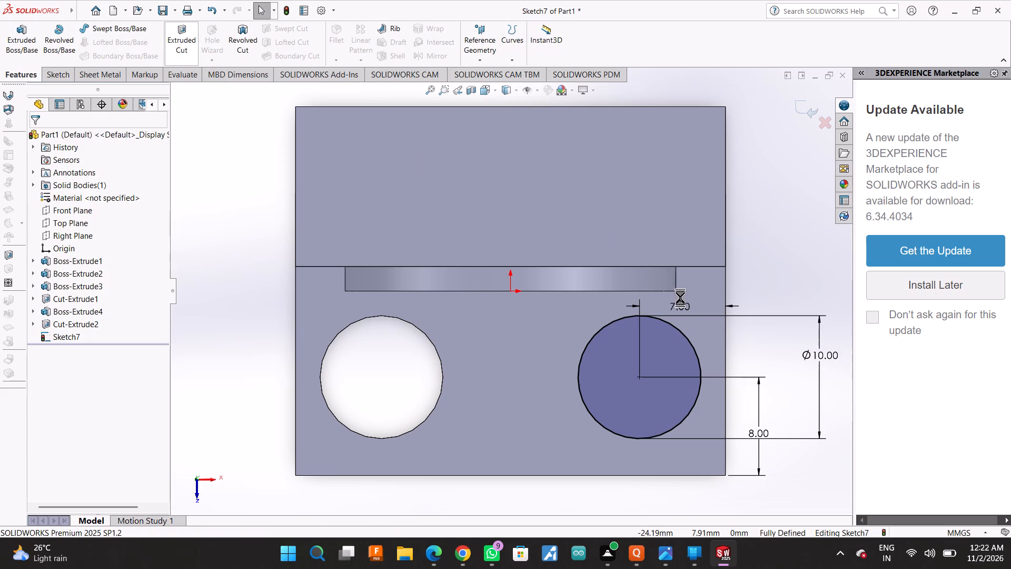
{"action": "scroll", "coordinate": [516, 335], "scroll_direction": "down", "scroll_amount": 5}
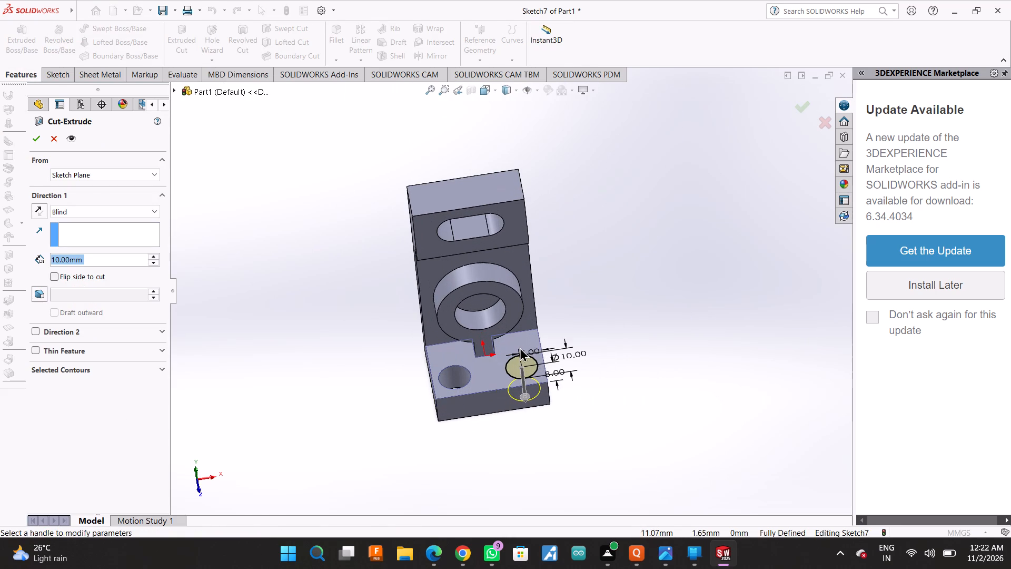
{"action": "left_click", "coordinate": [36, 146]}
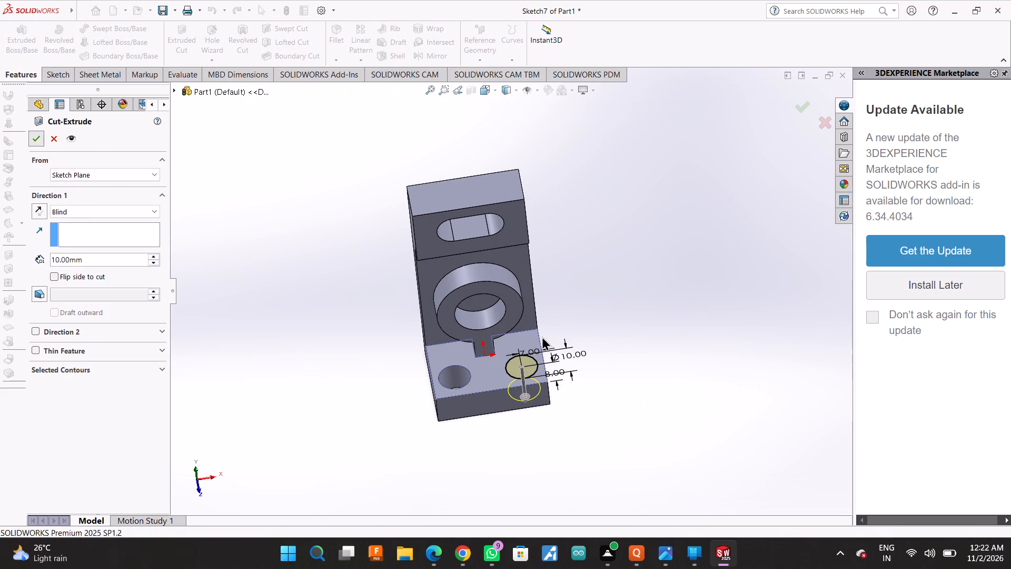
Start a sketch on the upright wall's face inside the ring and draw an 8 mm radius circle matching the ring's bore.
{"action": "middle_click_drag", "start_coordinate": [710, 369], "coordinate": [710, 291]}
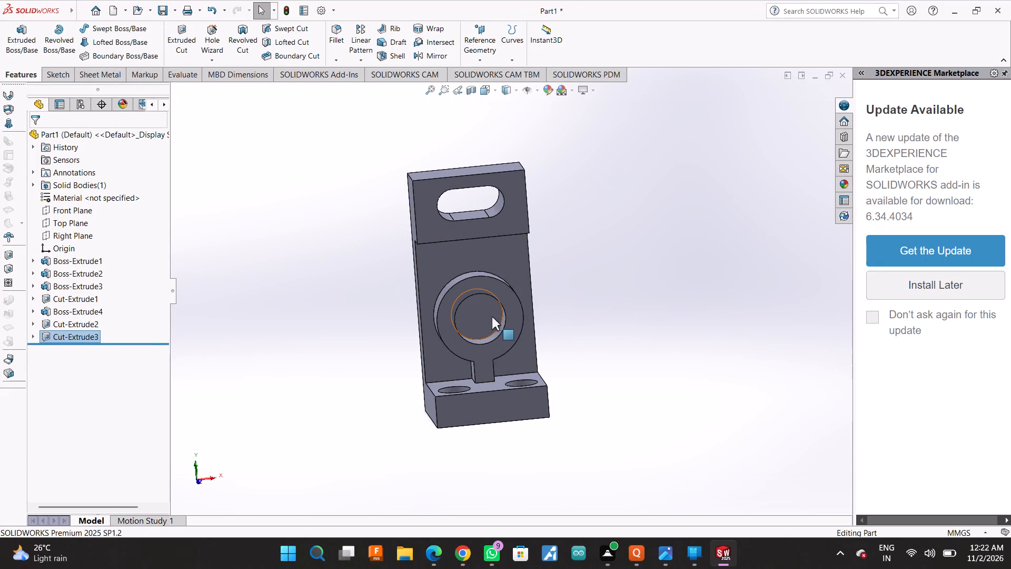
{"action": "left_click", "coordinate": [491, 317]}
{"action": "left_click", "coordinate": [534, 278]}
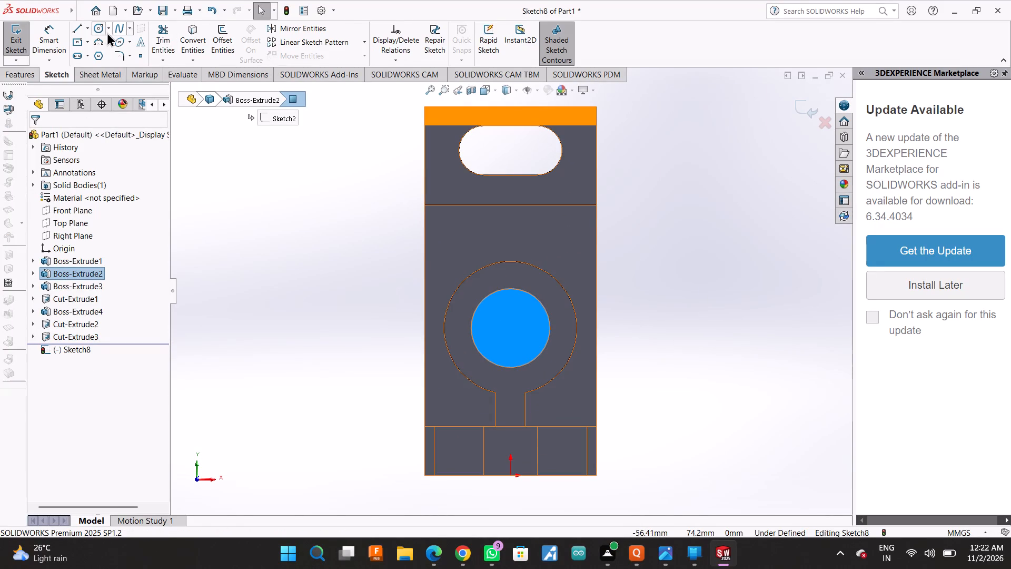
{"action": "left_click", "coordinate": [98, 31]}
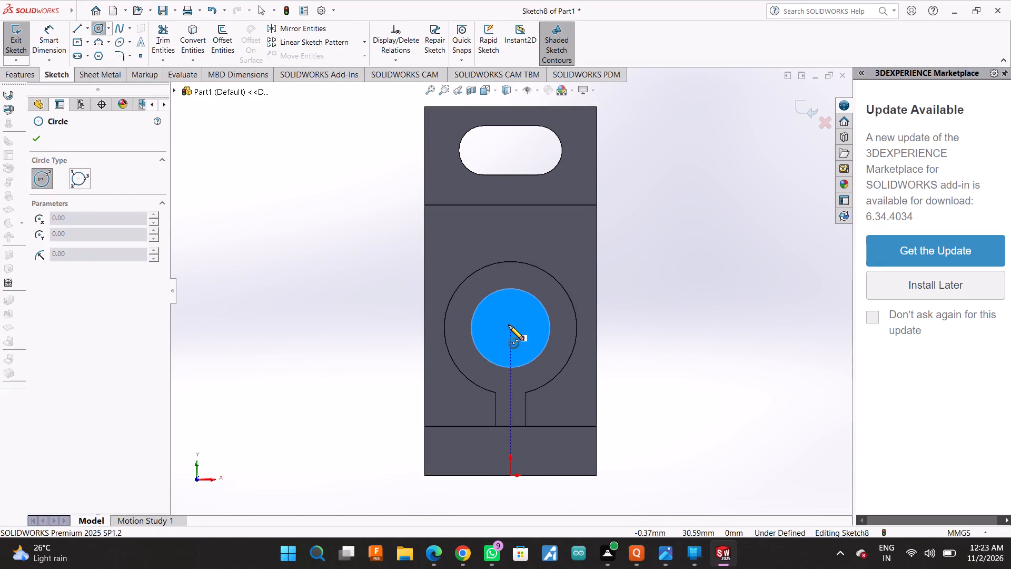
{"action": "left_click", "coordinate": [509, 328]}
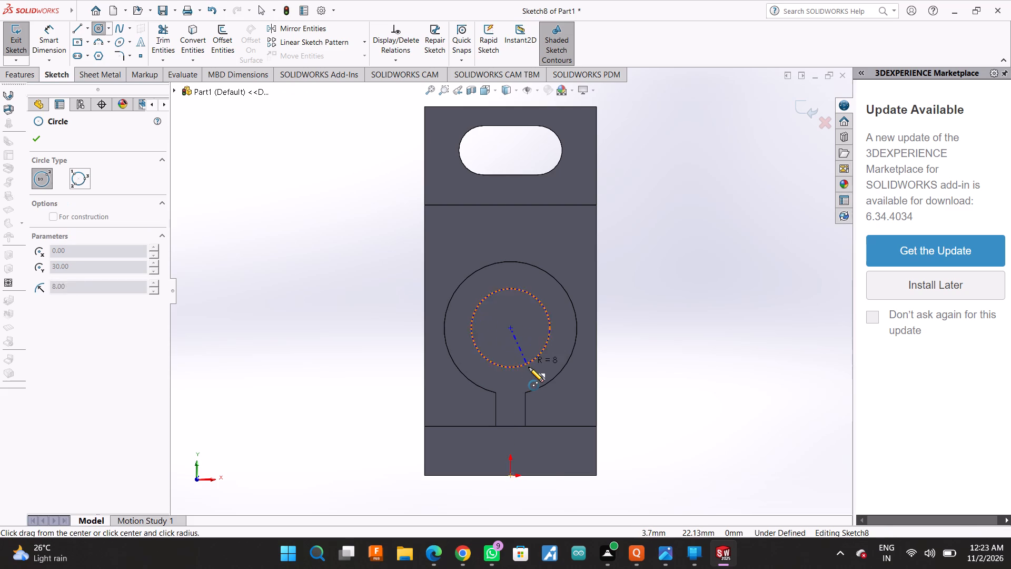
{"action": "left_click", "coordinate": [529, 364]}
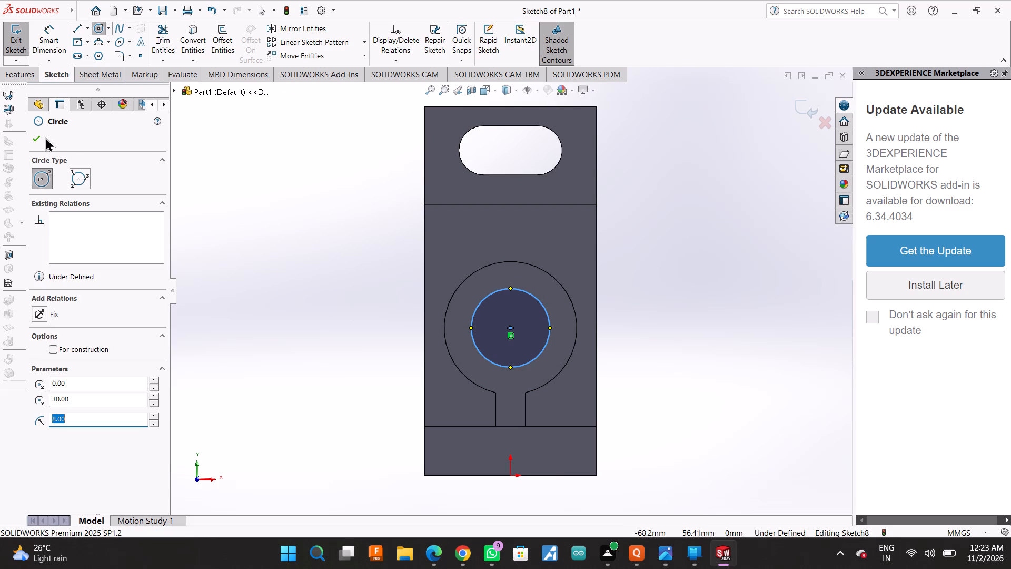
{"action": "left_click", "coordinate": [43, 139]}
Cut-extrude the bore circle back through the upright wall with a blind depth of 7 mm.
{"action": "left_click", "coordinate": [23, 73]}
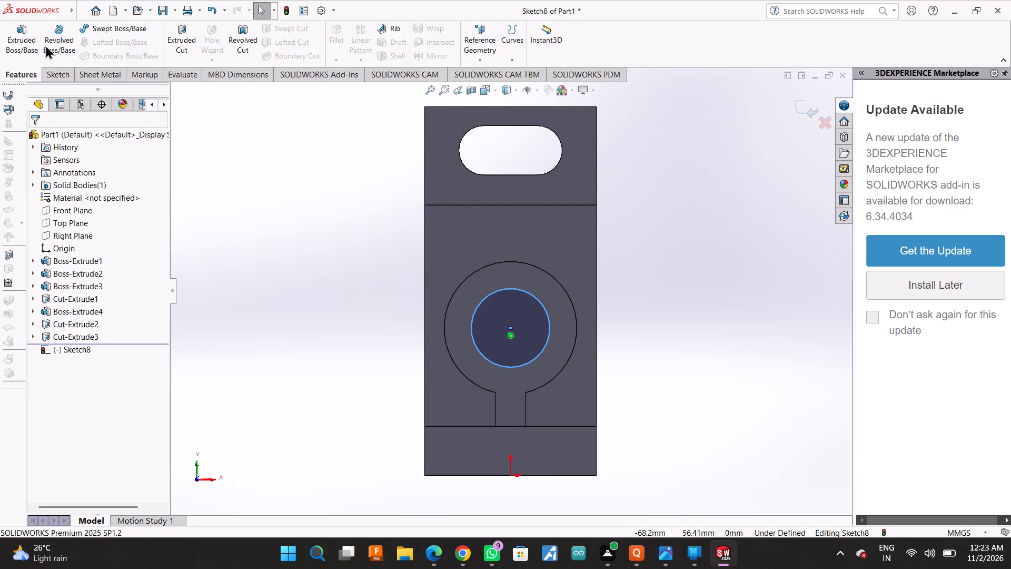
{"action": "left_click", "coordinate": [183, 36]}
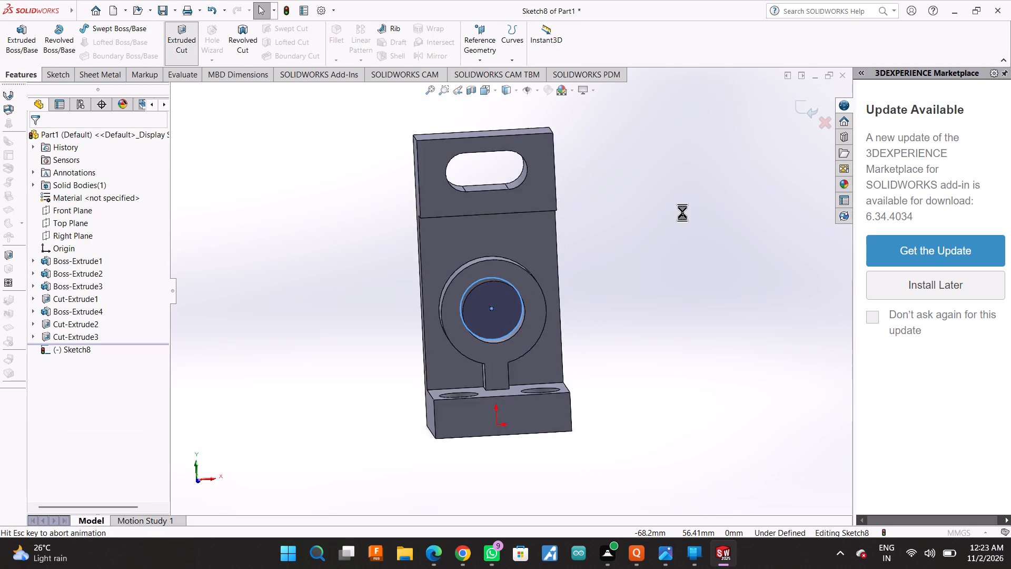
{"action": "middle_click_drag", "start_coordinate": [682, 212], "coordinate": [640, 276]}
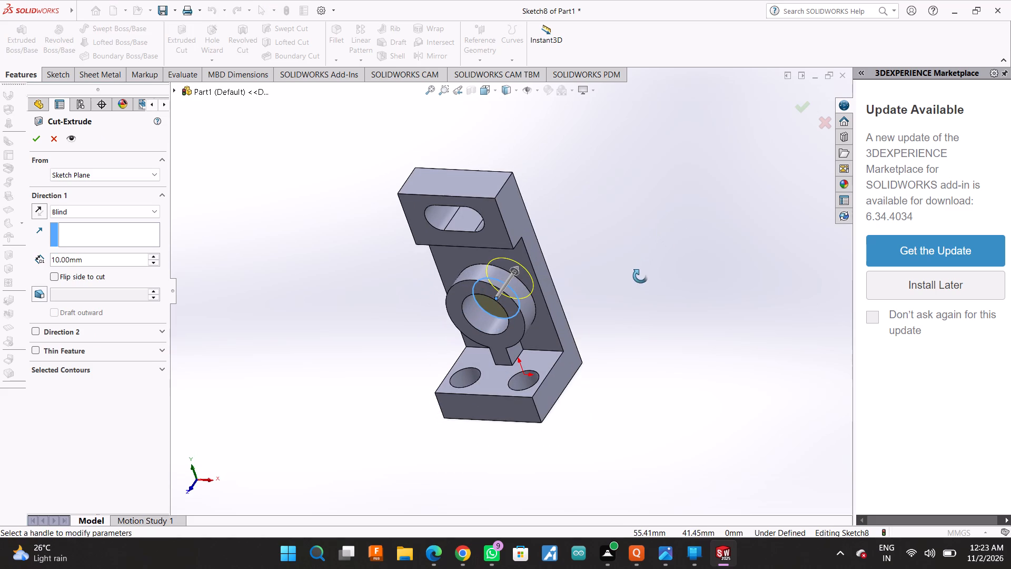
{"action": "middle_click_drag", "start_coordinate": [640, 276], "coordinate": [639, 285]}
{"action": "scroll", "coordinate": [639, 285], "scroll_direction": "down", "scroll_amount": 1}
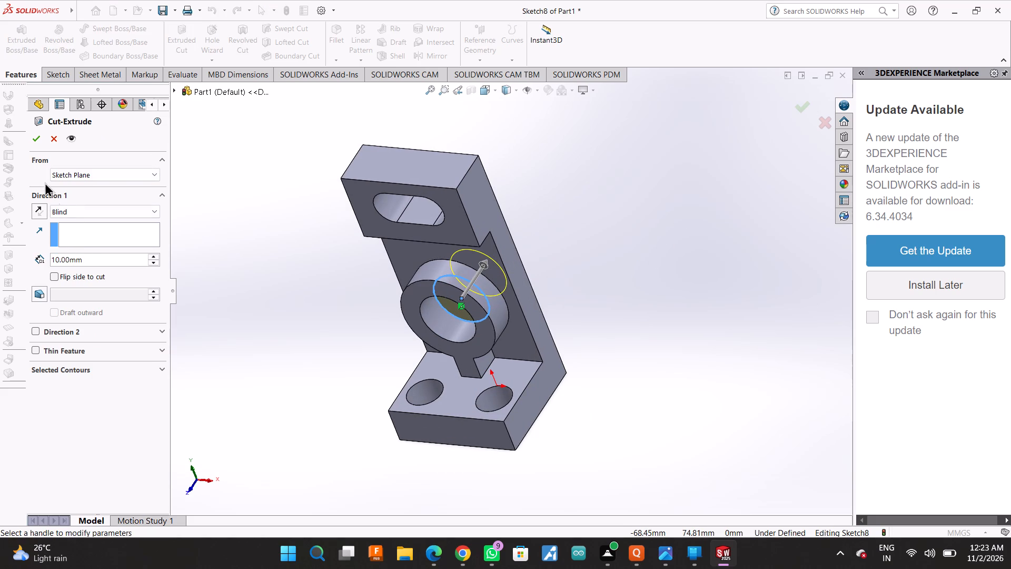
{"action": "key", "text": "7"}
{"action": "key", "text": "Return"}
Fillet the short edge at the top pad's upper-left corner with a symmetric 5 mm radius.
{"action": "middle_click_drag", "start_coordinate": [657, 274], "coordinate": [667, 302]}
{"action": "scroll", "coordinate": [564, 342], "scroll_direction": "up", "scroll_amount": 1}
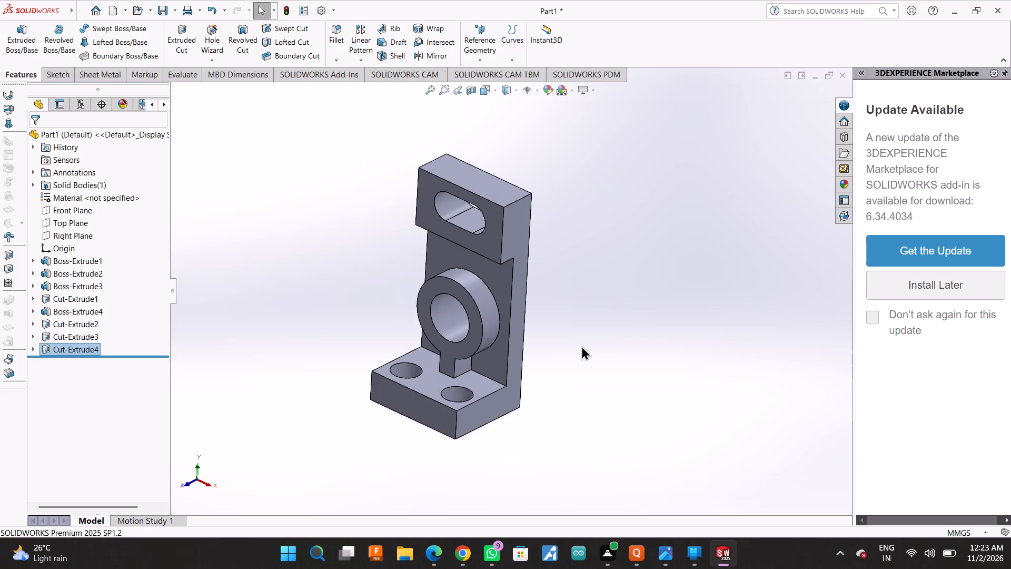
{"action": "middle_click_drag", "start_coordinate": [581, 346], "coordinate": [653, 330]}
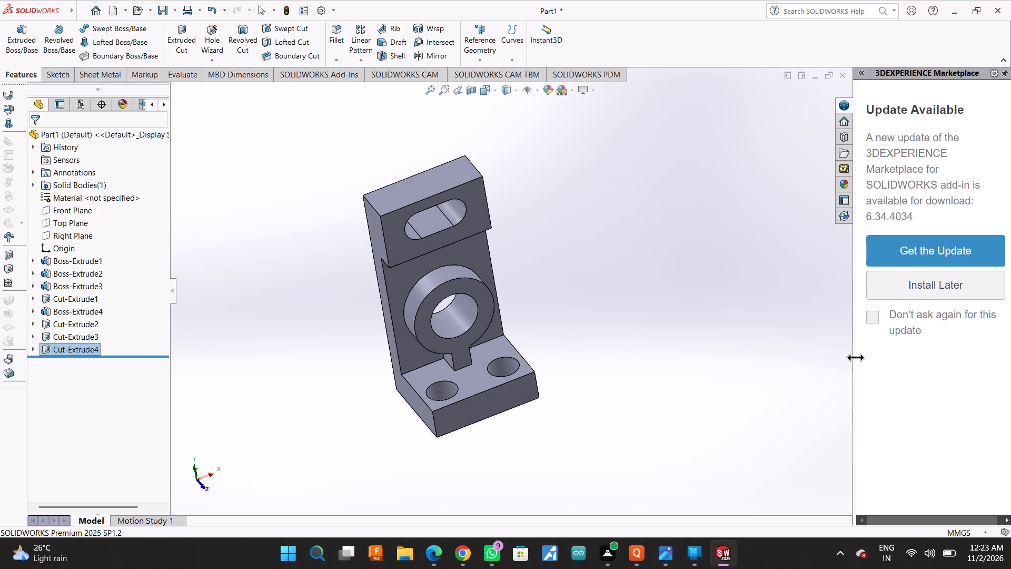
{"action": "scroll", "coordinate": [432, 221], "scroll_direction": "down", "scroll_amount": 1}
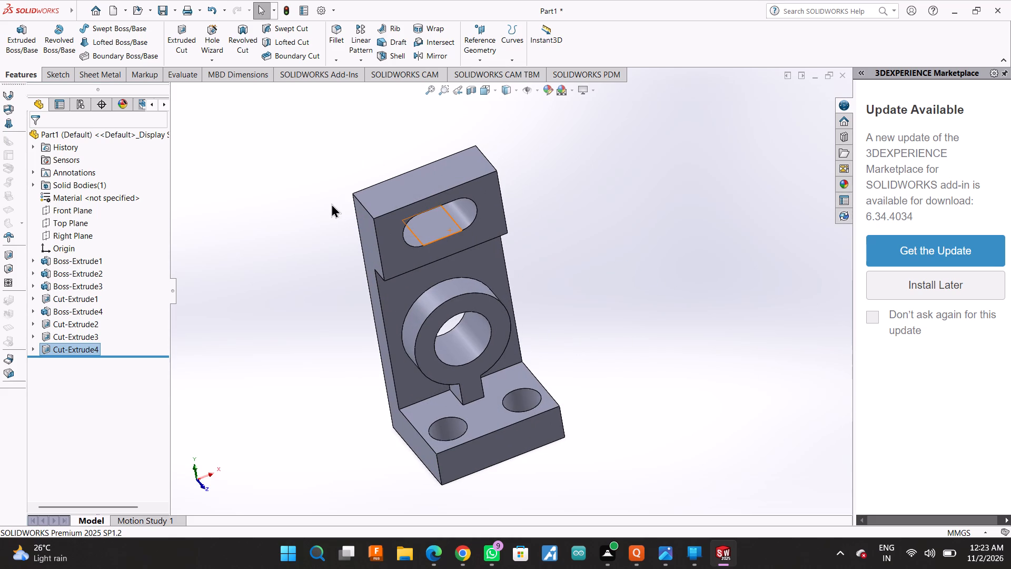
{"action": "left_click", "coordinate": [343, 40]}
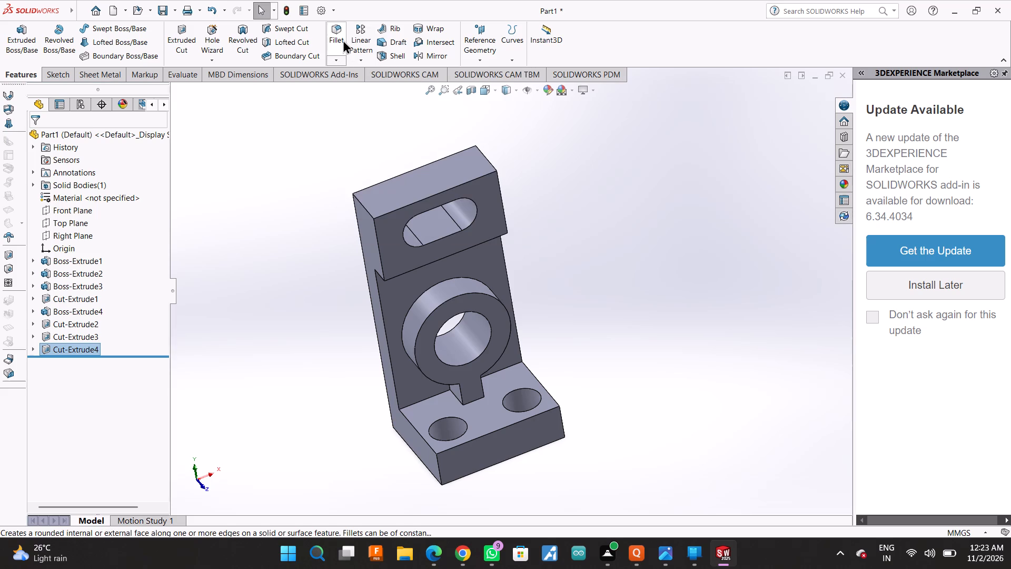
{"action": "left_click", "coordinate": [369, 211]}
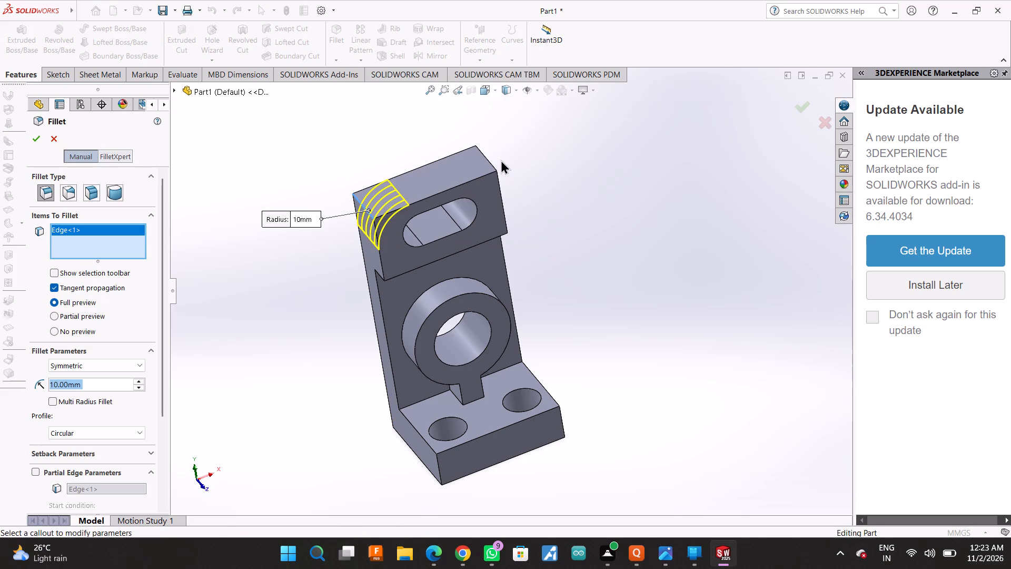
{"action": "key", "text": "5"}
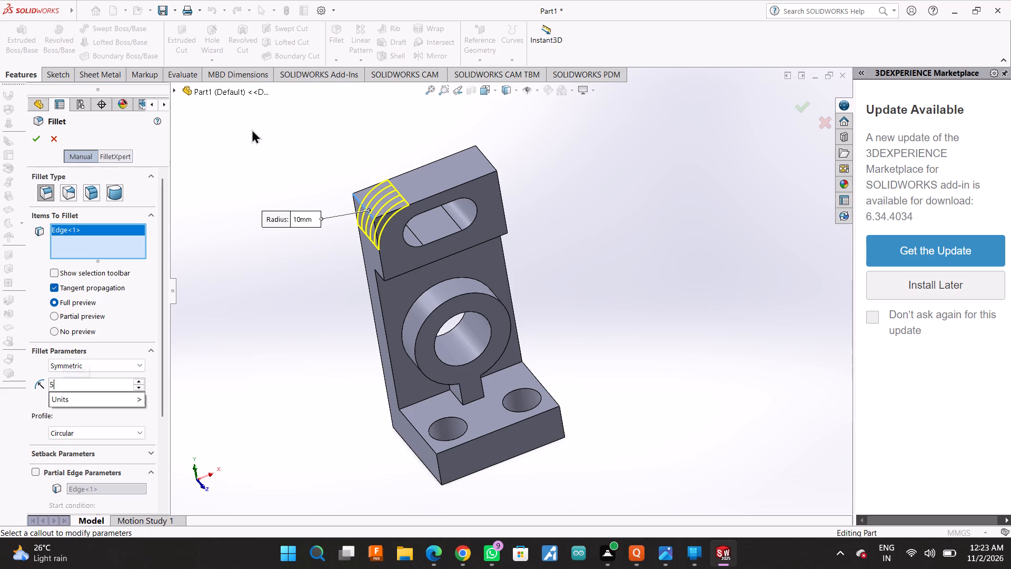
{"action": "key", "text": "Return"}
{"action": "left_click", "coordinate": [37, 149]}
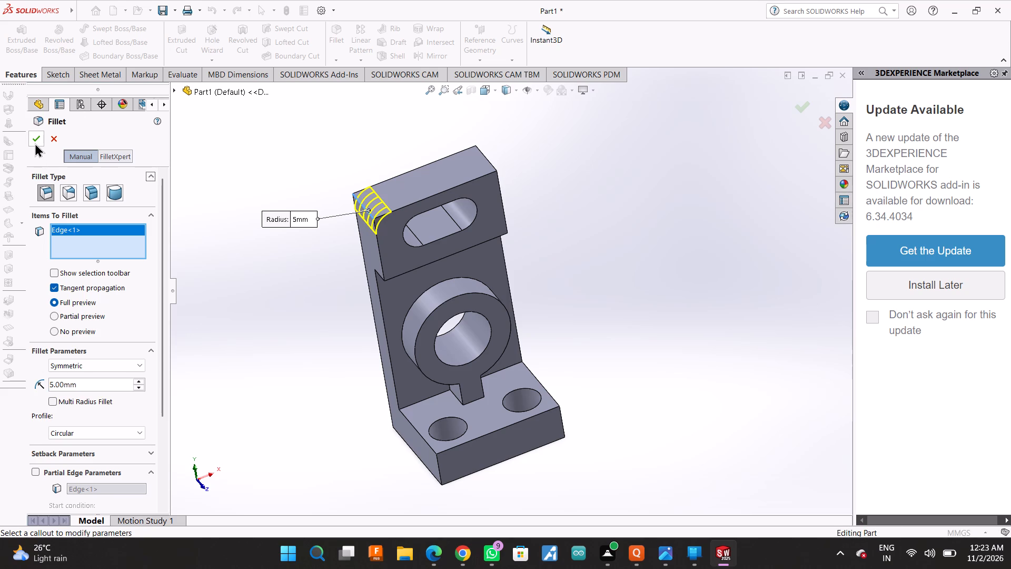
Finish the first corner fillet and fillet the top pad's opposite upper-right short edge with a symmetric 5 mm radius.
{"action": "left_click", "coordinate": [35, 143]}
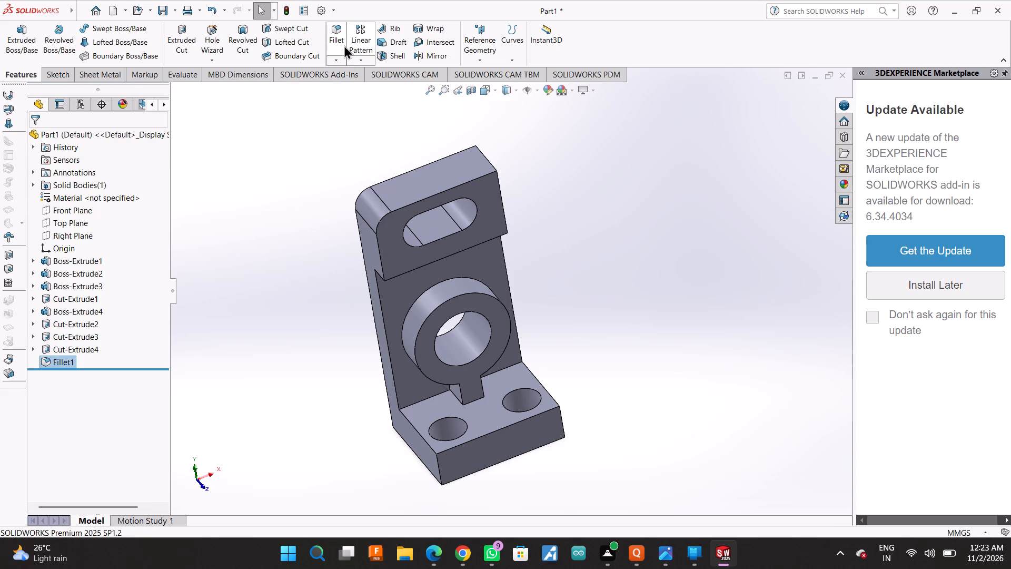
{"action": "left_click", "coordinate": [337, 31]}
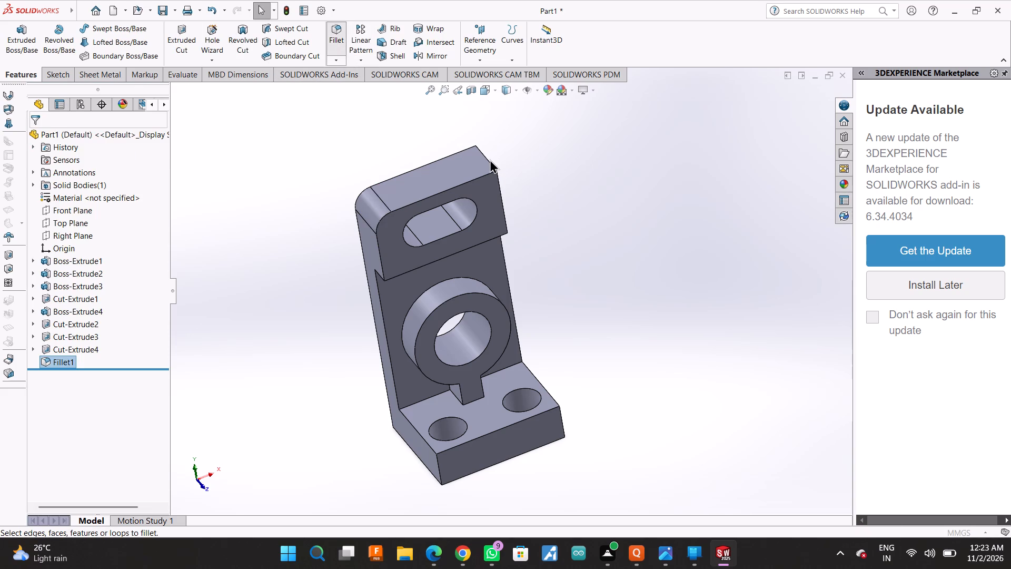
{"action": "left_click", "coordinate": [488, 160]}
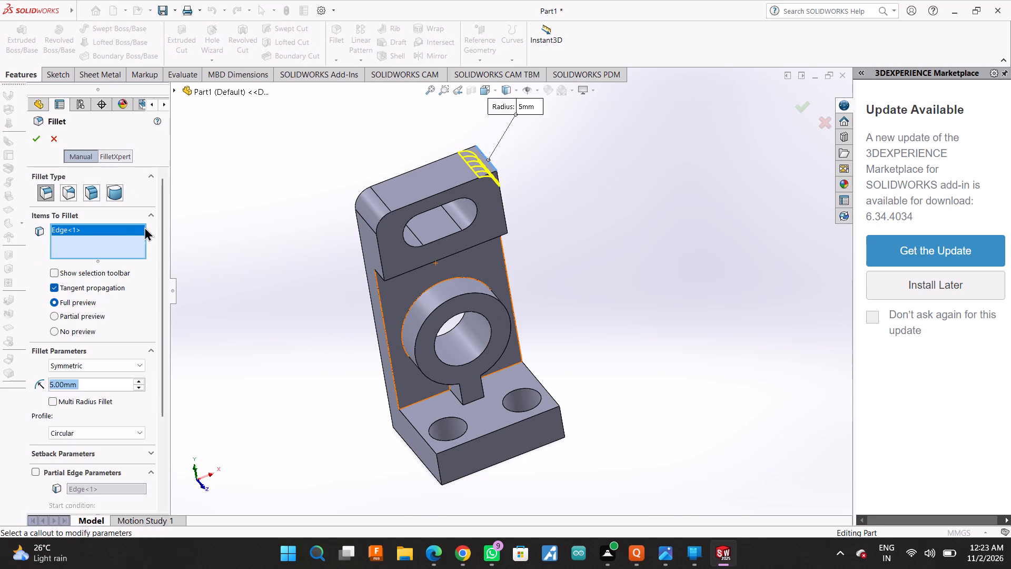
{"action": "left_click", "coordinate": [36, 140]}
Examine the filleted bracket from several angles with the side pane collapsed to enlarge the model view.
{"action": "middle_click_drag", "start_coordinate": [594, 274], "coordinate": [593, 250]}
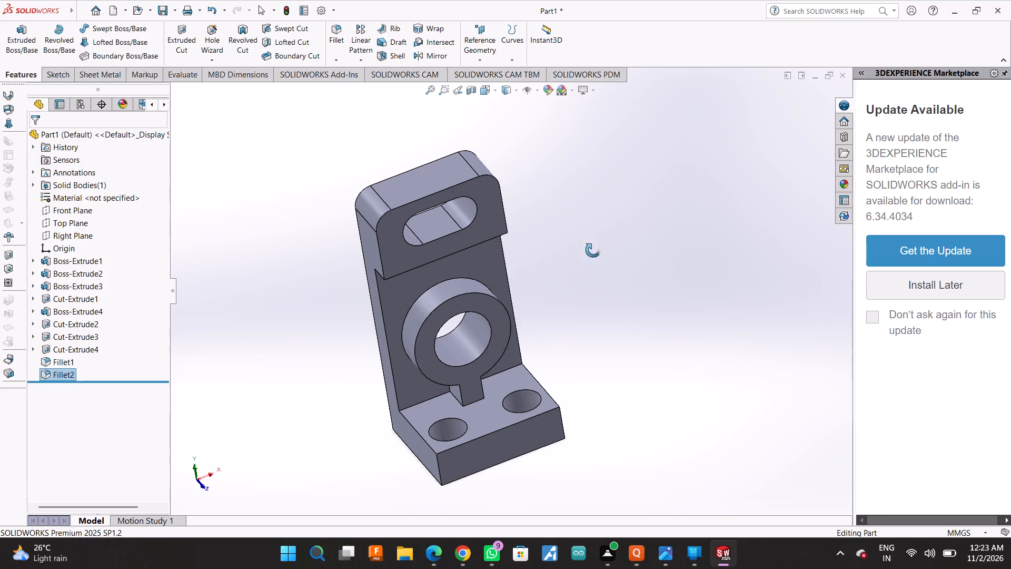
{"action": "middle_click_drag", "start_coordinate": [593, 250], "coordinate": [592, 283]}
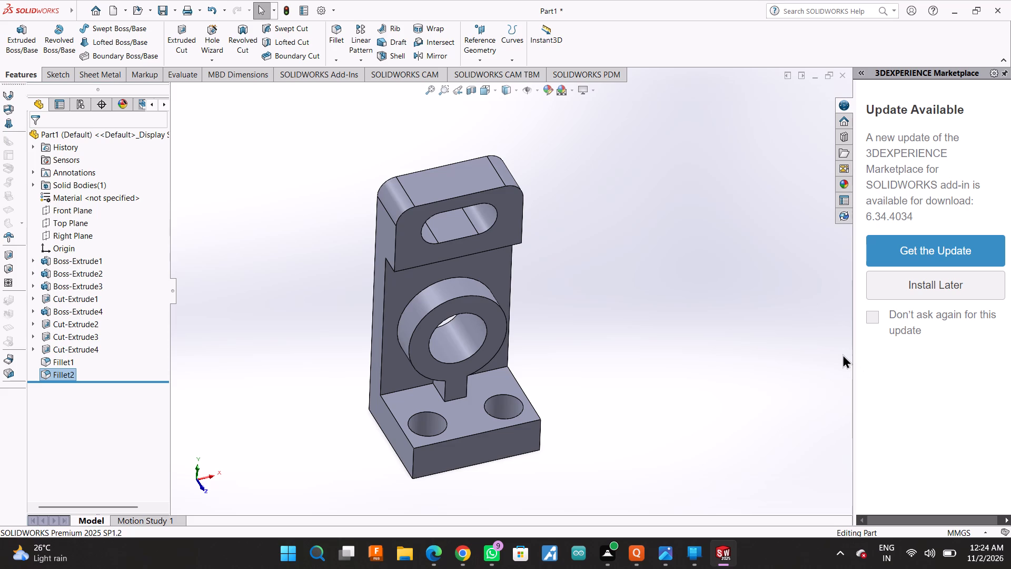
{"action": "scroll", "coordinate": [843, 354], "scroll_direction": "up", "scroll_amount": 2}
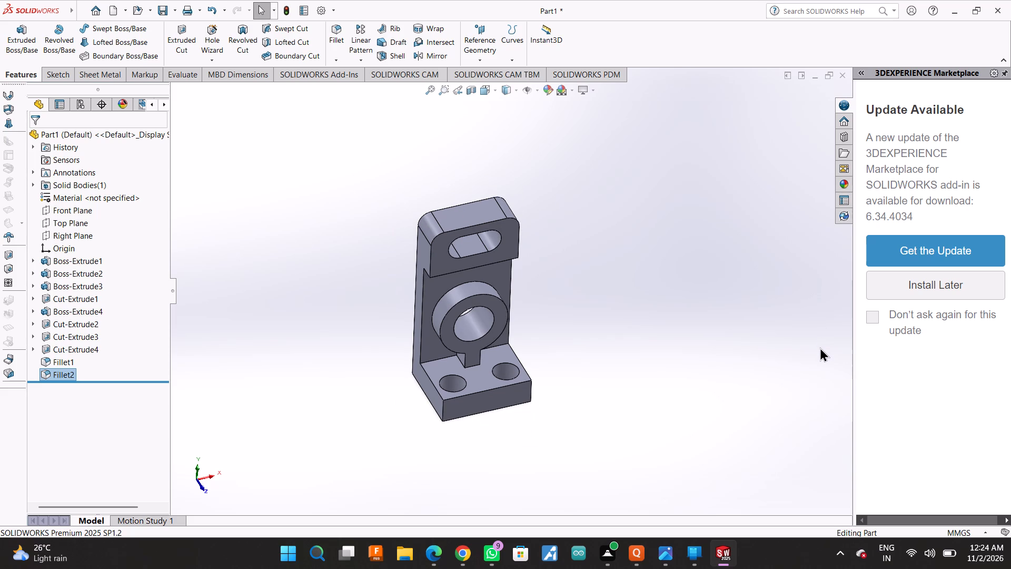
{"action": "middle_click_drag", "start_coordinate": [713, 347], "coordinate": [701, 331]}
{"action": "middle_click_drag", "start_coordinate": [701, 331], "coordinate": [716, 335]}
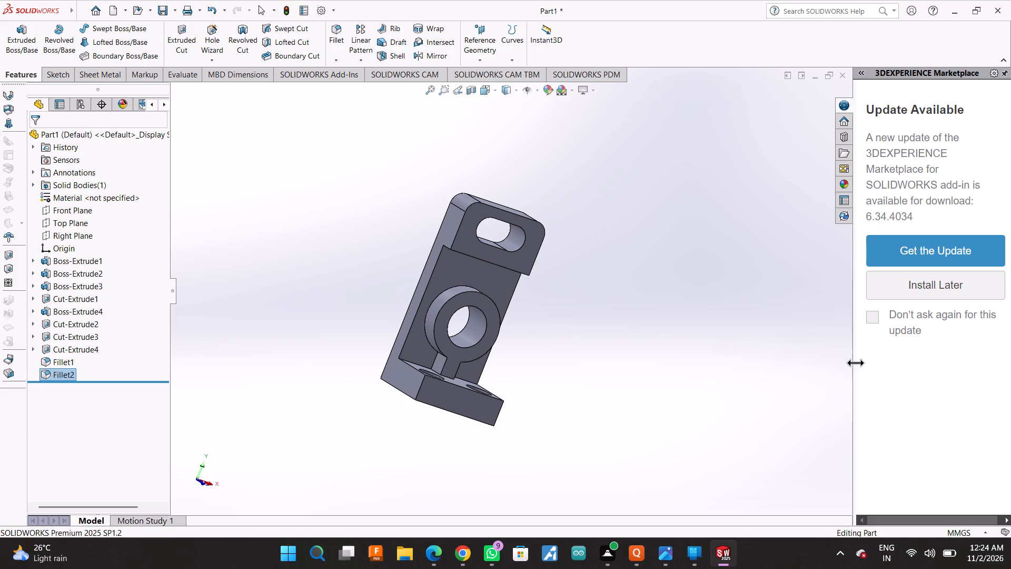
{"action": "left_click_drag", "start_coordinate": [855, 363], "coordinate": [1010, 352]}
{"action": "middle_click_drag", "start_coordinate": [738, 352], "coordinate": [654, 314]}
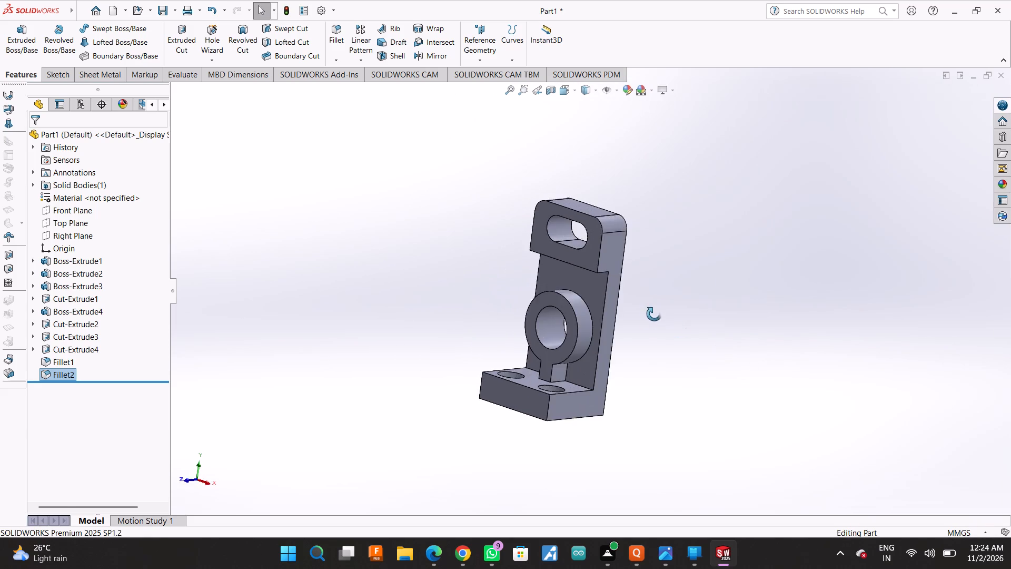
{"action": "middle_click_drag", "start_coordinate": [654, 314], "coordinate": [687, 301]}
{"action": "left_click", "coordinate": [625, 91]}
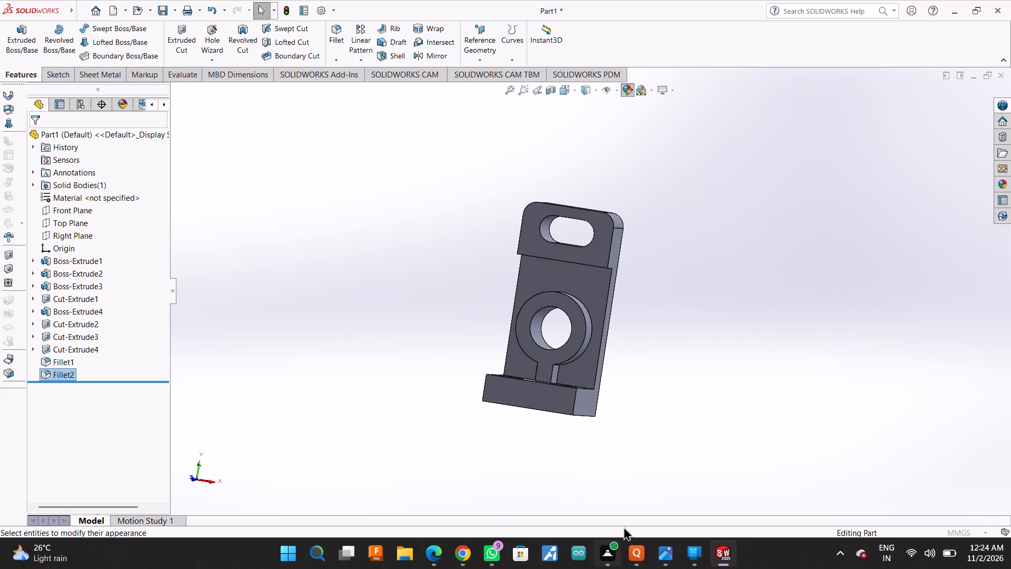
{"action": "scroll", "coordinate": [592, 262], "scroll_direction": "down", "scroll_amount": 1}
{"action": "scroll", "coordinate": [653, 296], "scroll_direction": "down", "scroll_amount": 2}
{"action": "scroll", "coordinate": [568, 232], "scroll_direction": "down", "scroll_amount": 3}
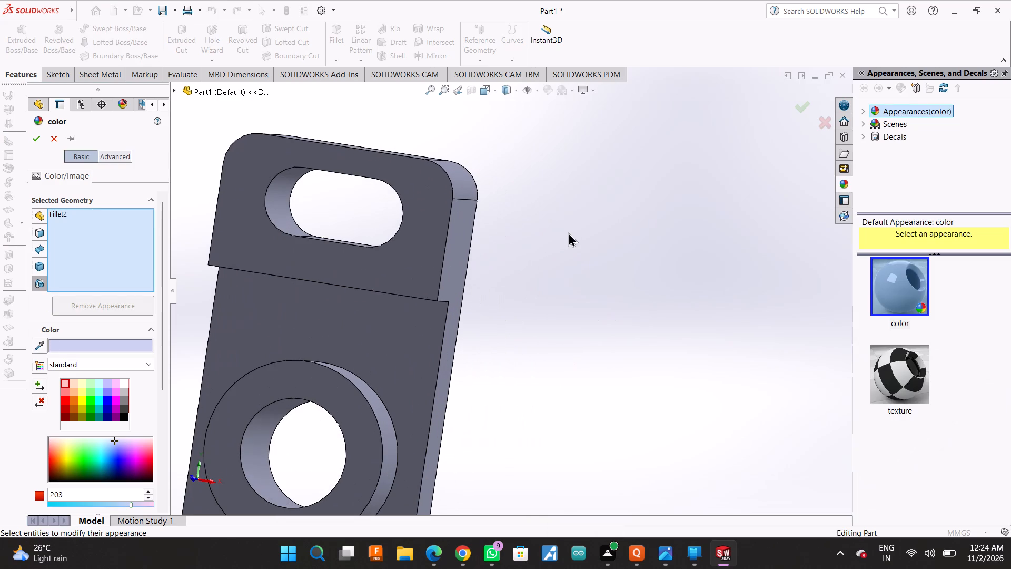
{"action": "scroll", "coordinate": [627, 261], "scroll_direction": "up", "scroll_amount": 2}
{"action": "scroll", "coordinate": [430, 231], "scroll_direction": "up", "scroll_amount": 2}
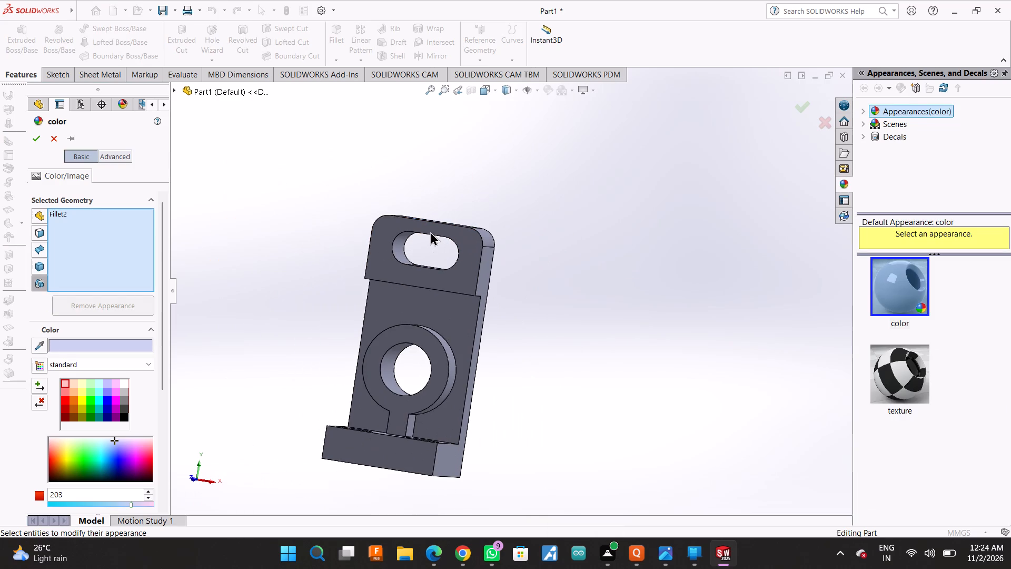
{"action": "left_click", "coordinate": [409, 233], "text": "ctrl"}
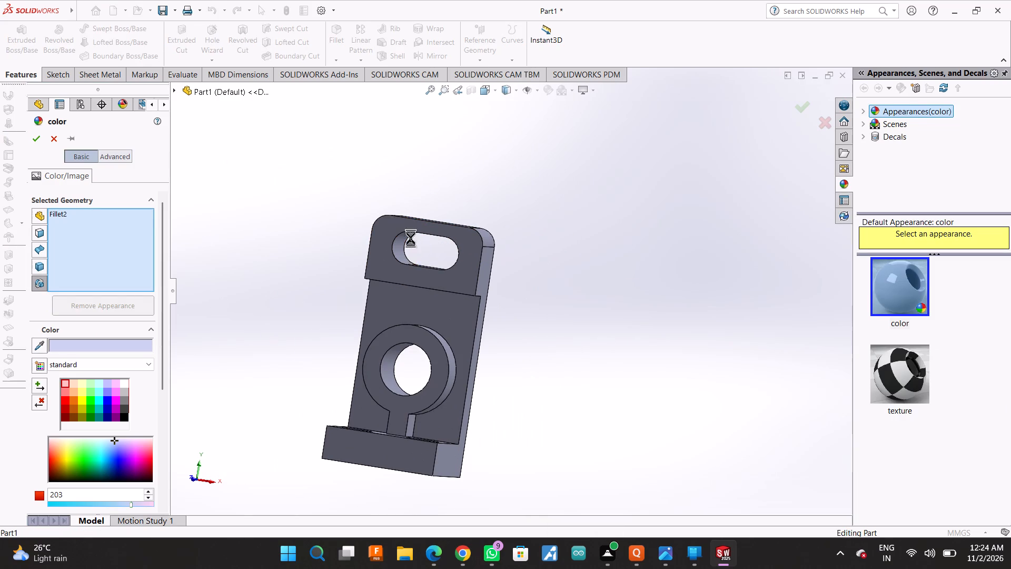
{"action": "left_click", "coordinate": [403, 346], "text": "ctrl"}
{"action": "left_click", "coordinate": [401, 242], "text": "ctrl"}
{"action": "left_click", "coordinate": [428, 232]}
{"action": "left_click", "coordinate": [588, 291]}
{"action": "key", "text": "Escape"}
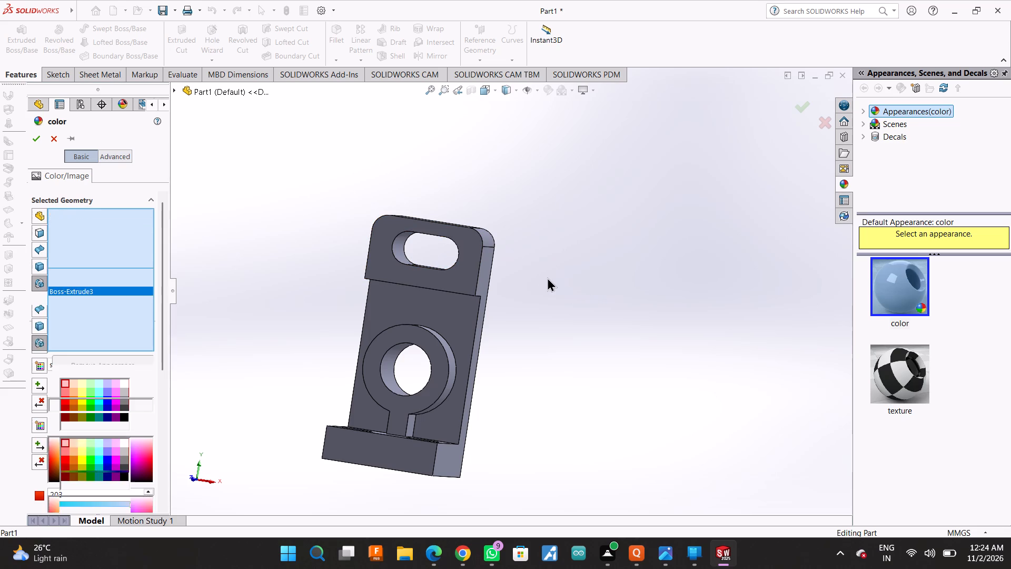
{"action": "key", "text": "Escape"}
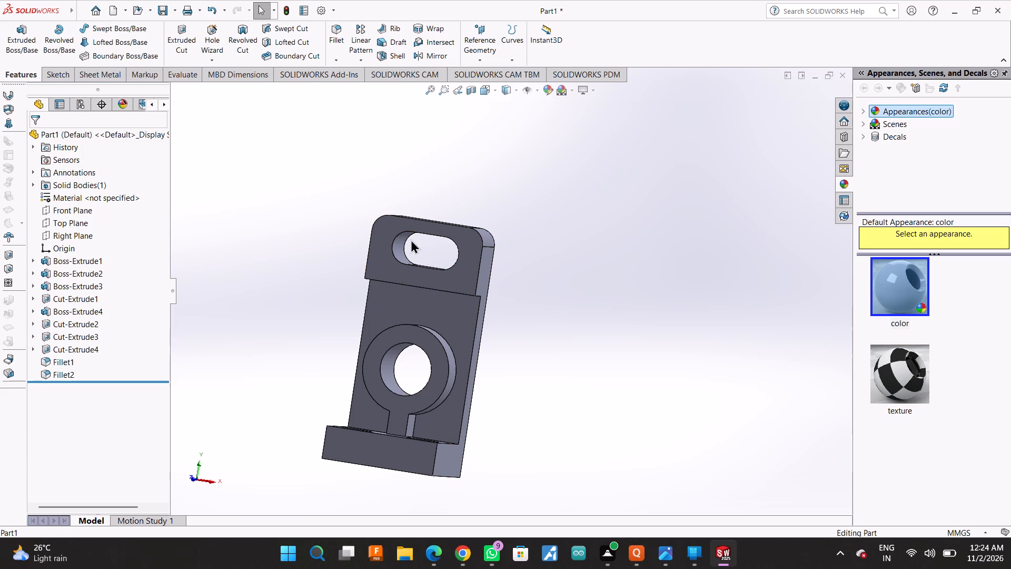
Apply the polished steel appearance to the inner faces of the top pad's slot, the ring's bore and both base holes.
{"action": "scroll", "coordinate": [565, 300], "scroll_direction": "up", "scroll_amount": 1}
{"action": "middle_click_drag", "start_coordinate": [565, 300], "coordinate": [559, 338]}
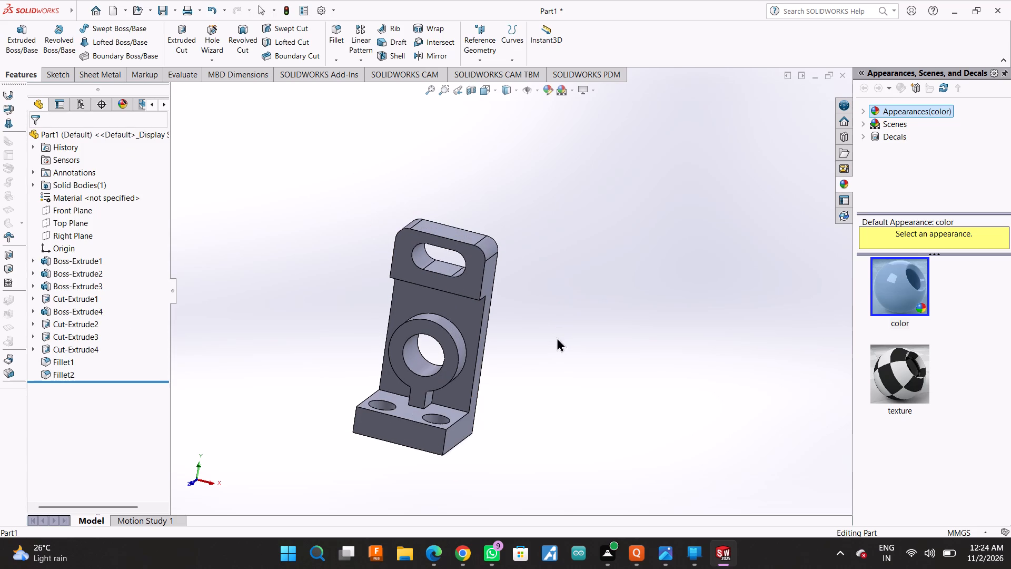
{"action": "left_click", "coordinate": [428, 259], "text": "ctrl"}
{"action": "left_click", "coordinate": [440, 268], "text": "ctrl"}
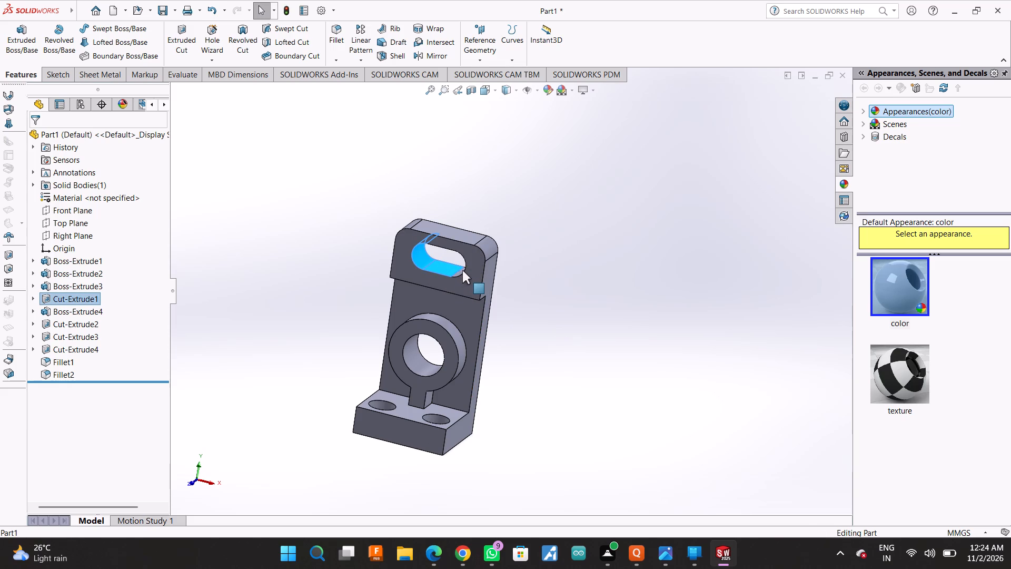
{"action": "left_click", "coordinate": [462, 270], "text": "ctrl"}
{"action": "left_click", "coordinate": [444, 247], "text": "ctrl"}
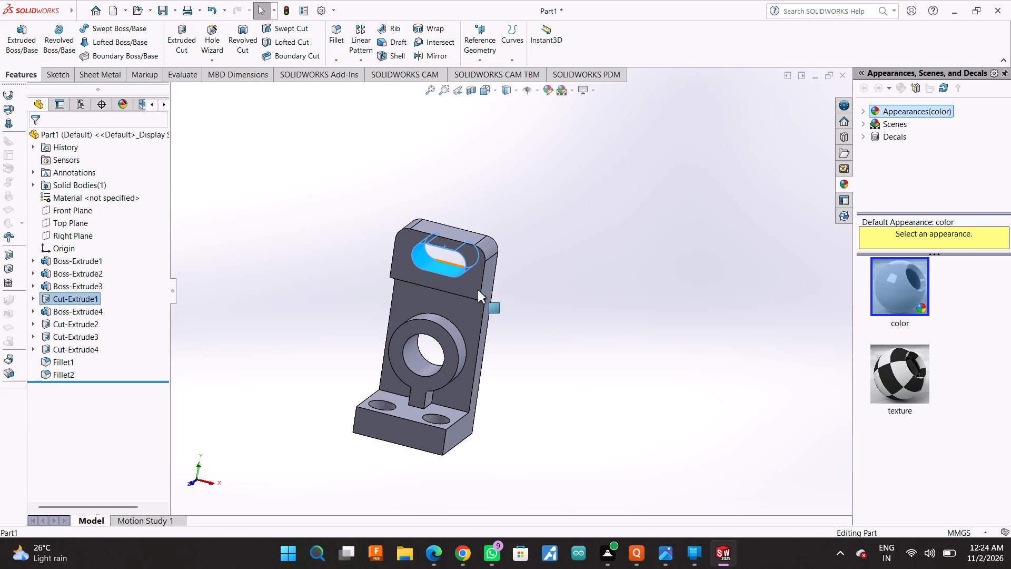
{"action": "left_click", "coordinate": [421, 357], "text": "ctrl"}
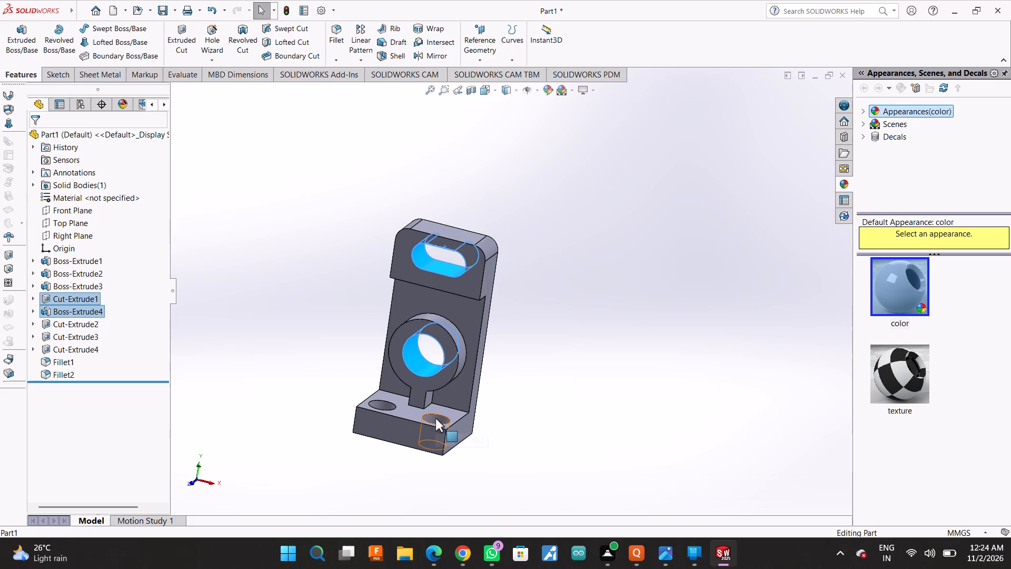
{"action": "left_click", "coordinate": [435, 418], "text": "ctrl"}
{"action": "left_click", "coordinate": [378, 407], "text": "ctrl"}
{"action": "middle_click_drag", "start_coordinate": [563, 351], "coordinate": [607, 271]}
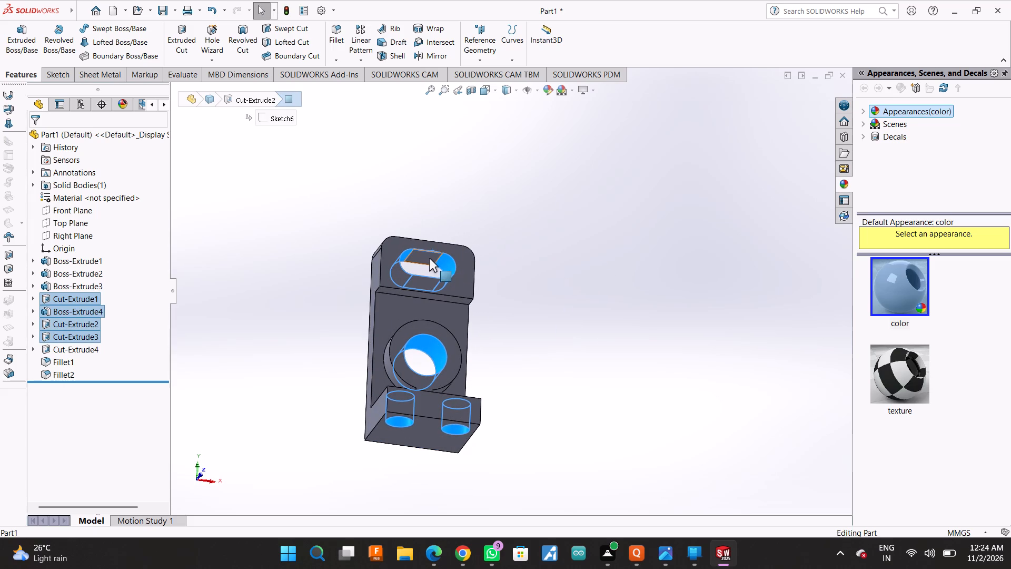
{"action": "left_click", "coordinate": [429, 258], "text": "ctrl"}
{"action": "middle_click_drag", "start_coordinate": [531, 274], "coordinate": [482, 398]}
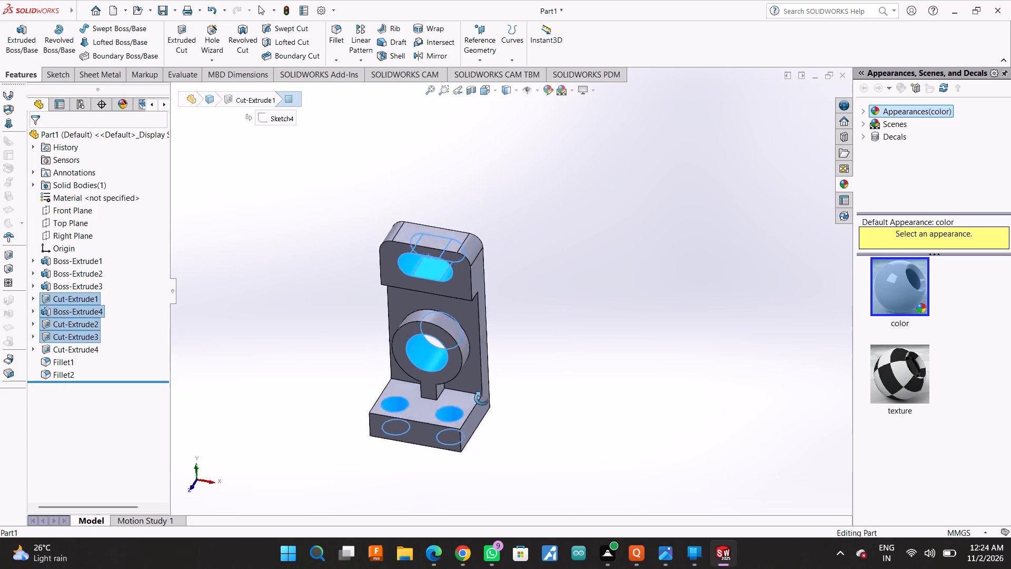
{"action": "middle_click_drag", "start_coordinate": [482, 398], "coordinate": [521, 328]}
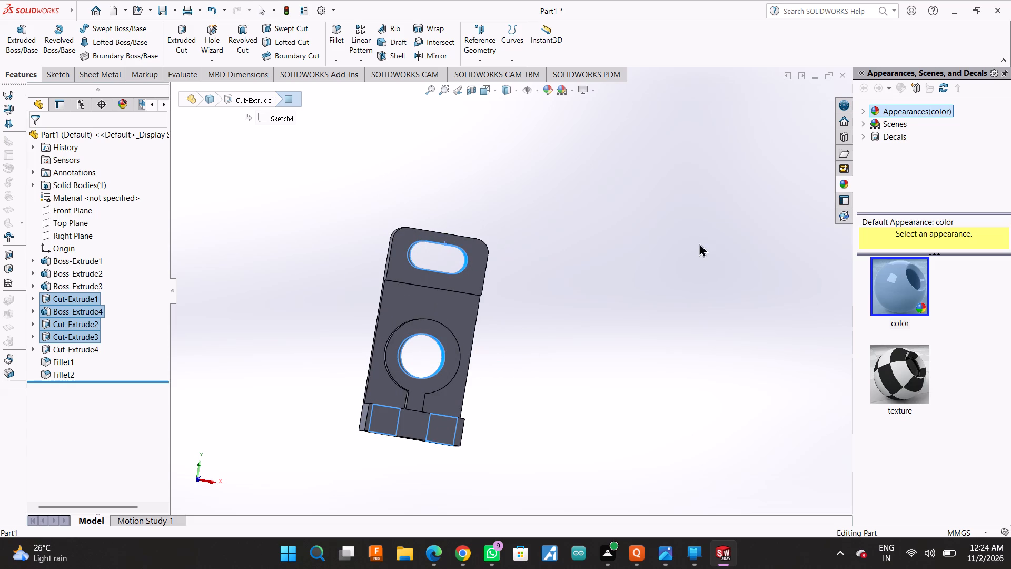
{"action": "left_click", "coordinate": [866, 112]}
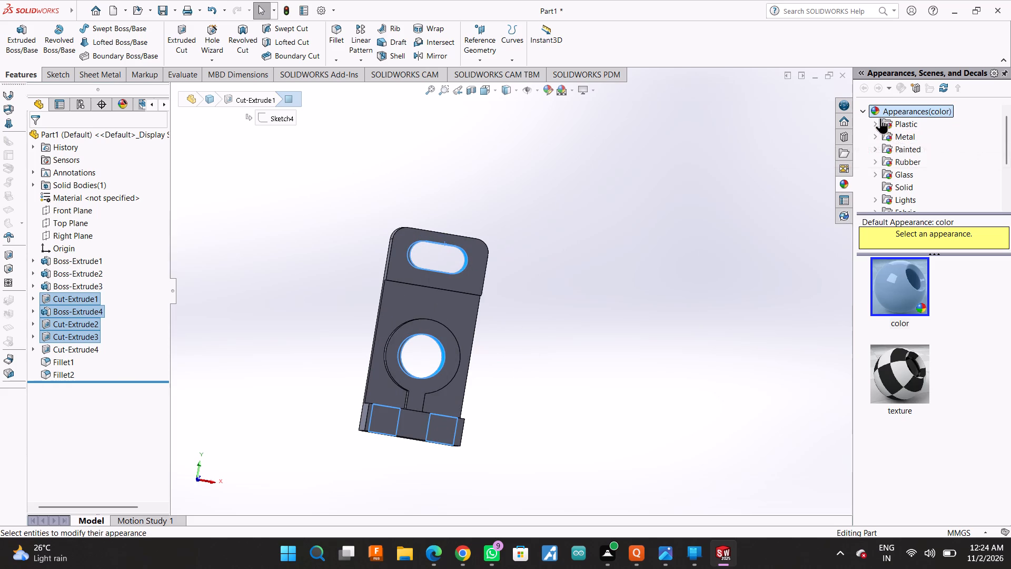
{"action": "left_click", "coordinate": [873, 135]}
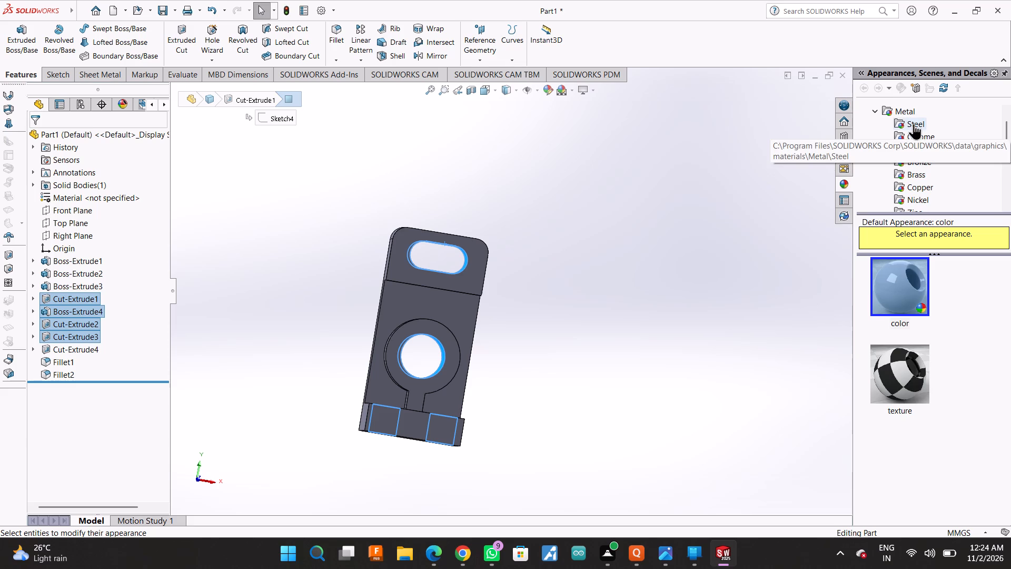
{"action": "left_click", "coordinate": [914, 123]}
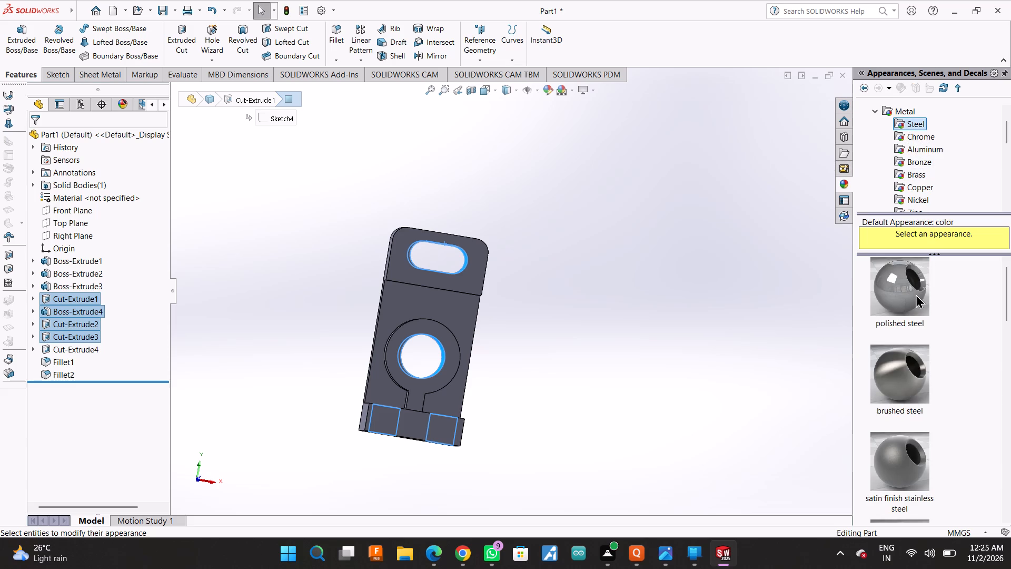
{"action": "scroll", "coordinate": [920, 411], "scroll_direction": "down", "scroll_amount": 3}
{"action": "scroll", "coordinate": [920, 411], "scroll_direction": "up", "scroll_amount": 6}
{"action": "double_click", "coordinate": [905, 304]}
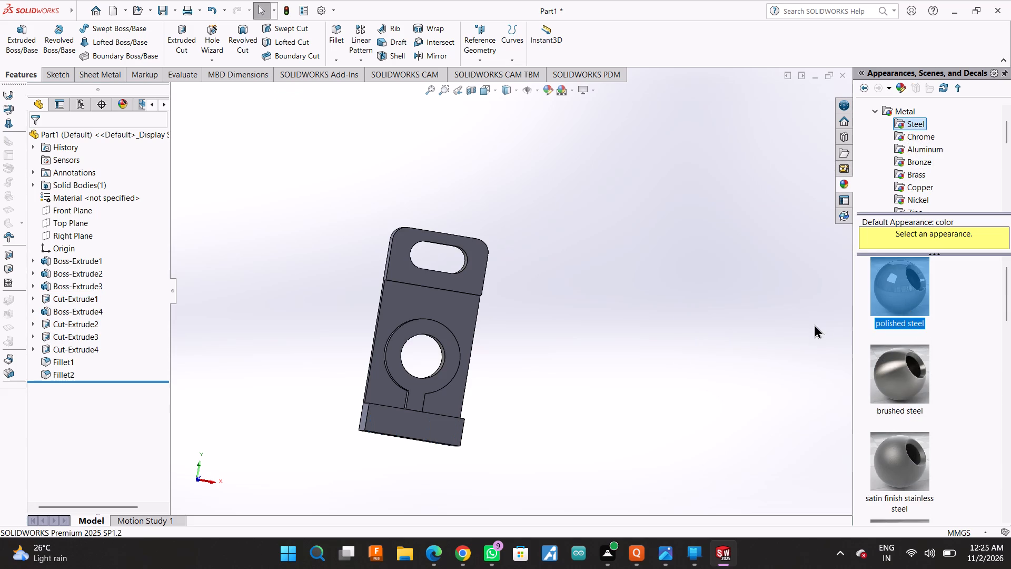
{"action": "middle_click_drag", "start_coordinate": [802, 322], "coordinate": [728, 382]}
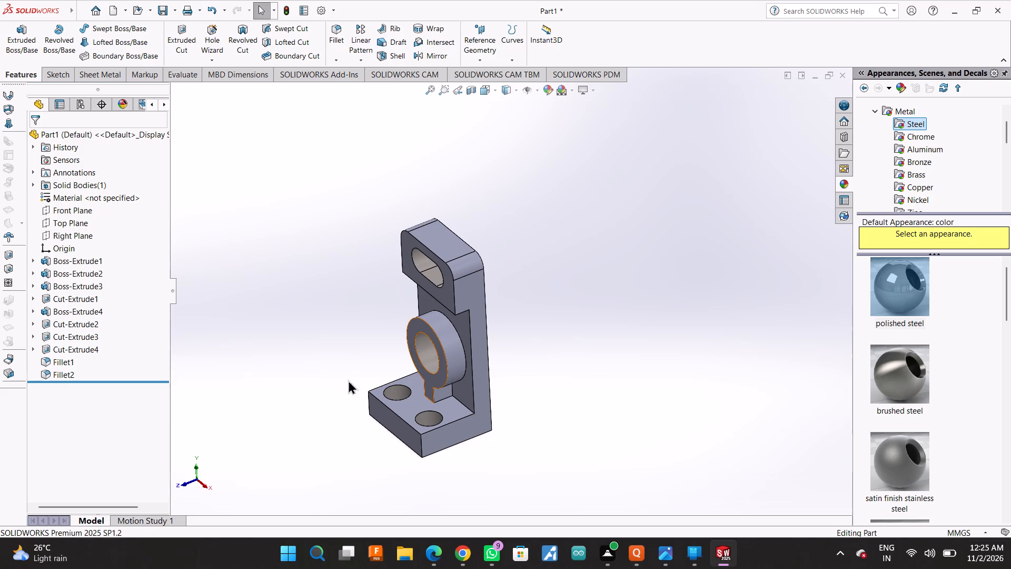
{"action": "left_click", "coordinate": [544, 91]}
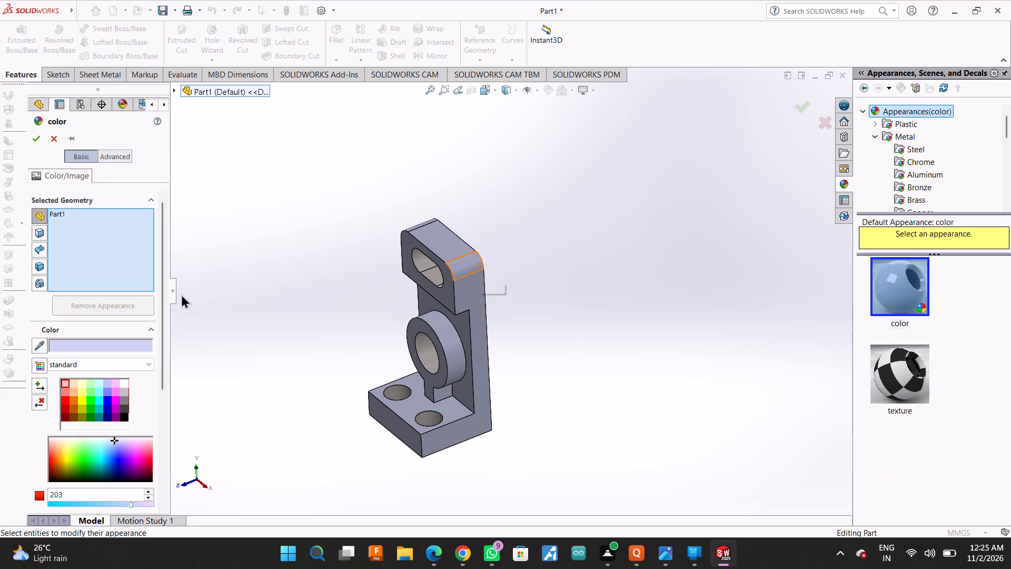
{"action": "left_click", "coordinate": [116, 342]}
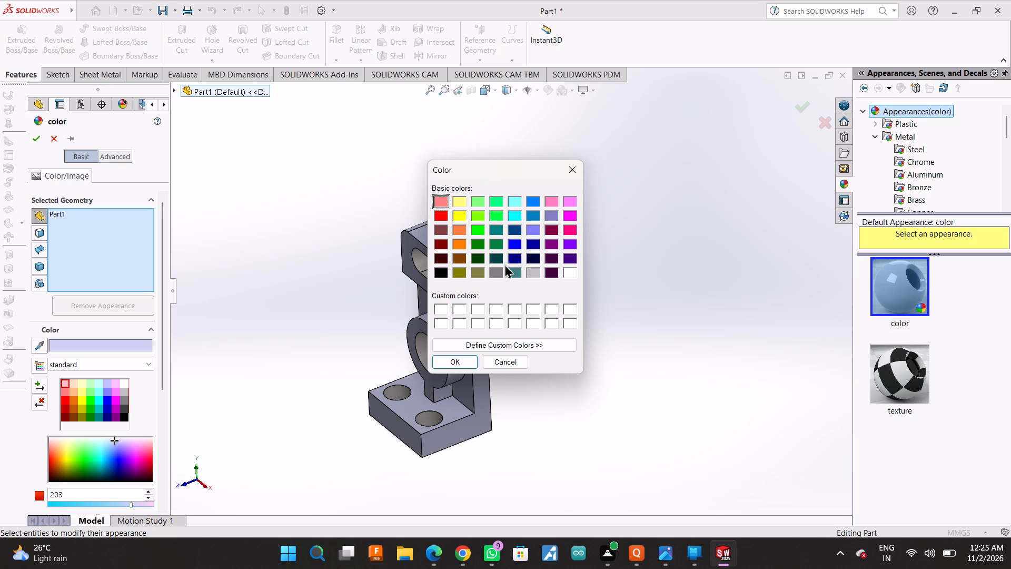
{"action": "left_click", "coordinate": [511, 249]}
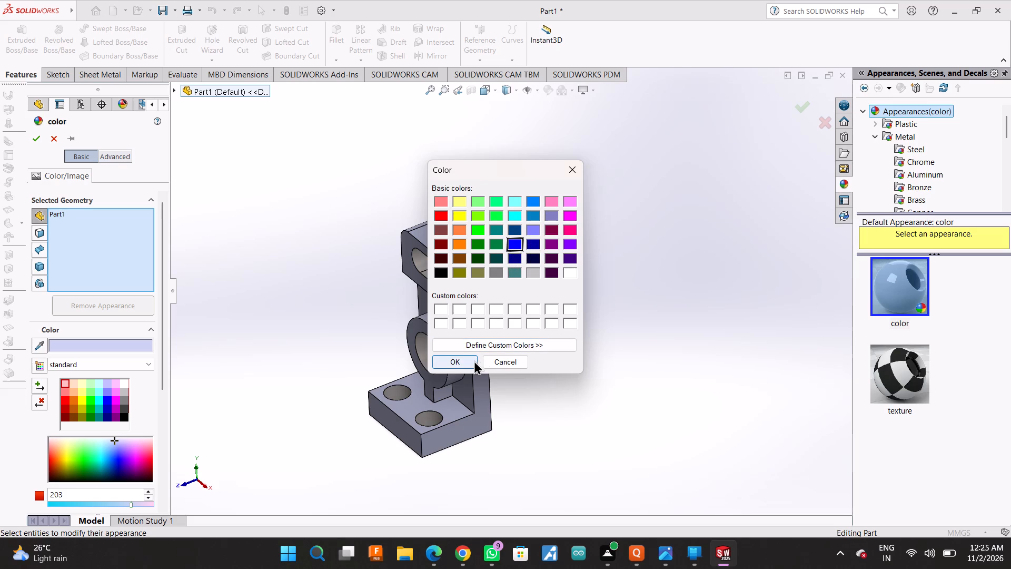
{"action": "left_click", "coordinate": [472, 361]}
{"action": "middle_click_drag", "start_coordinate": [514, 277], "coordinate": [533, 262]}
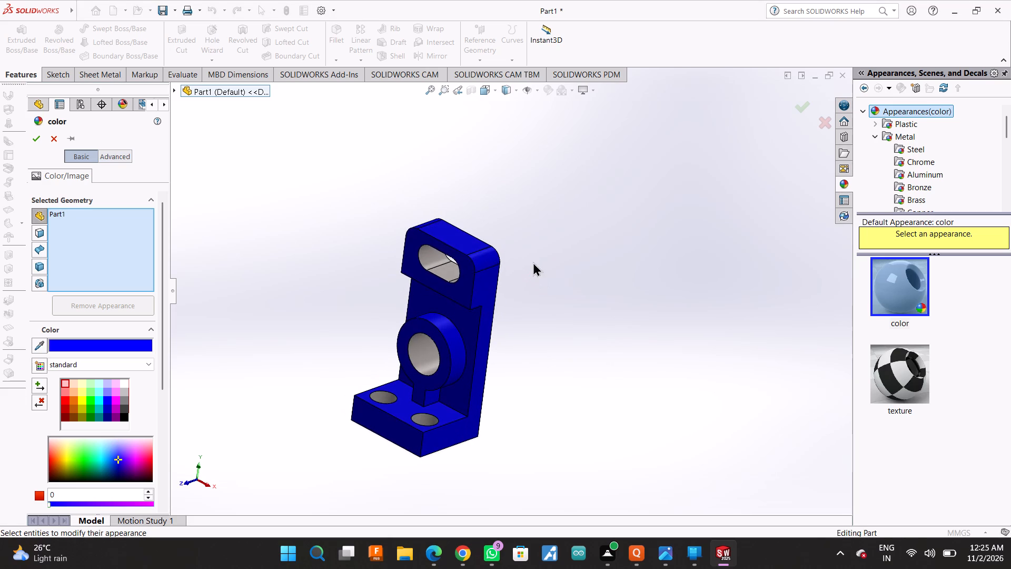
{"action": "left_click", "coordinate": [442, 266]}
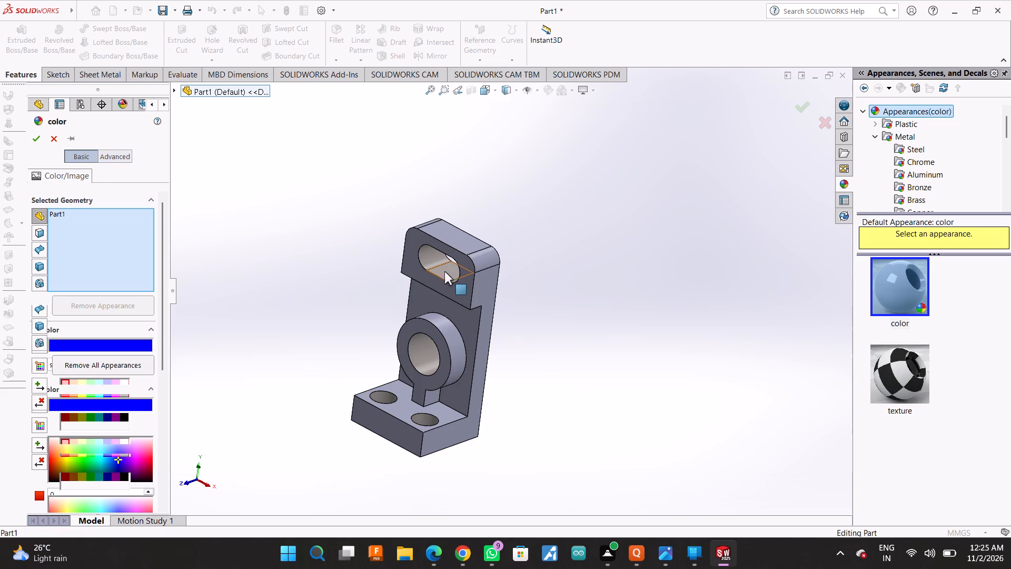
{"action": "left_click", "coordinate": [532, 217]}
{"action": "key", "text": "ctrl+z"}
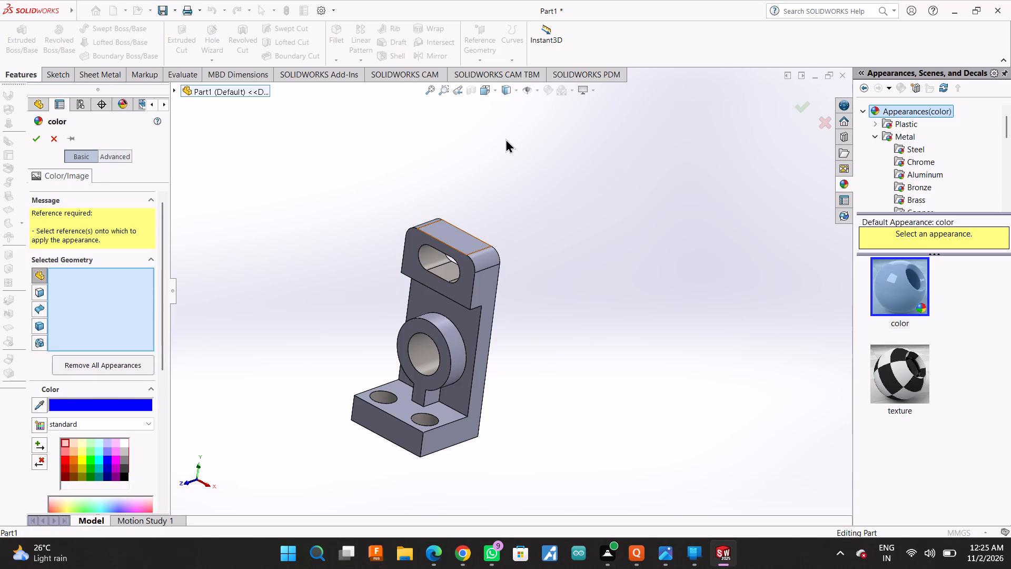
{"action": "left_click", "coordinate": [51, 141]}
Set the whole bracket's appearance colour to blue from the basic colours.
{"action": "scroll", "coordinate": [407, 259], "scroll_direction": "down", "scroll_amount": 1}
{"action": "left_click", "coordinate": [548, 91]}
{"action": "scroll", "coordinate": [548, 91], "scroll_direction": "down", "scroll_amount": 1}
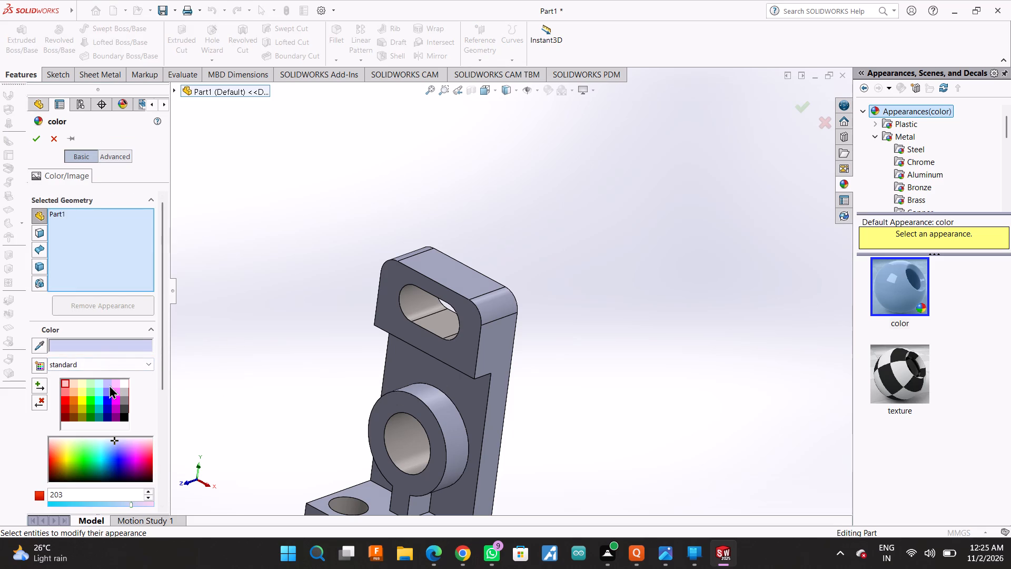
{"action": "left_click", "coordinate": [132, 352]}
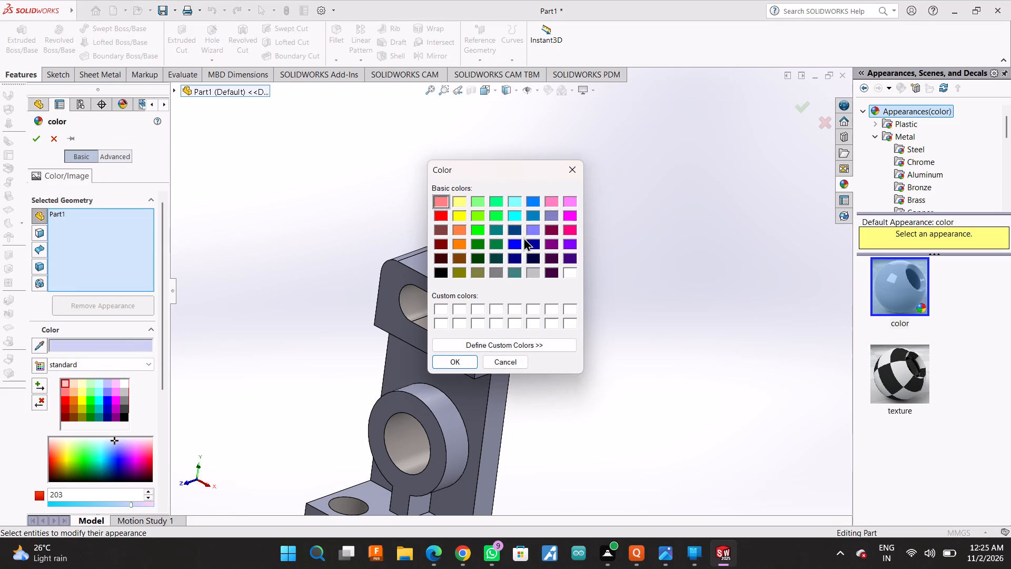
{"action": "left_click", "coordinate": [520, 243]}
{"action": "left_click", "coordinate": [447, 360]}
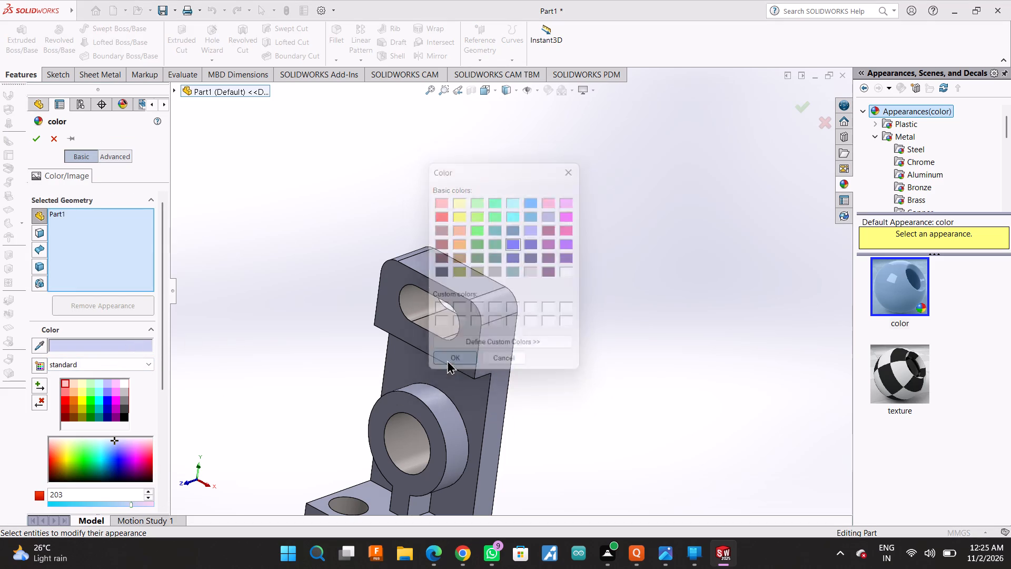
{"action": "scroll", "coordinate": [519, 306], "scroll_direction": "up", "scroll_amount": 3}
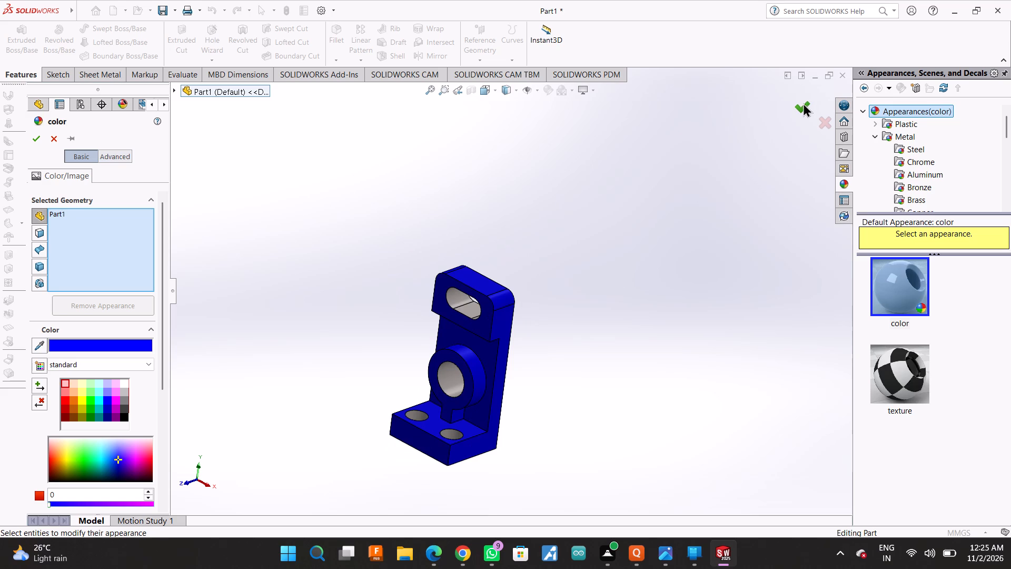
{"action": "left_click", "coordinate": [802, 106]}
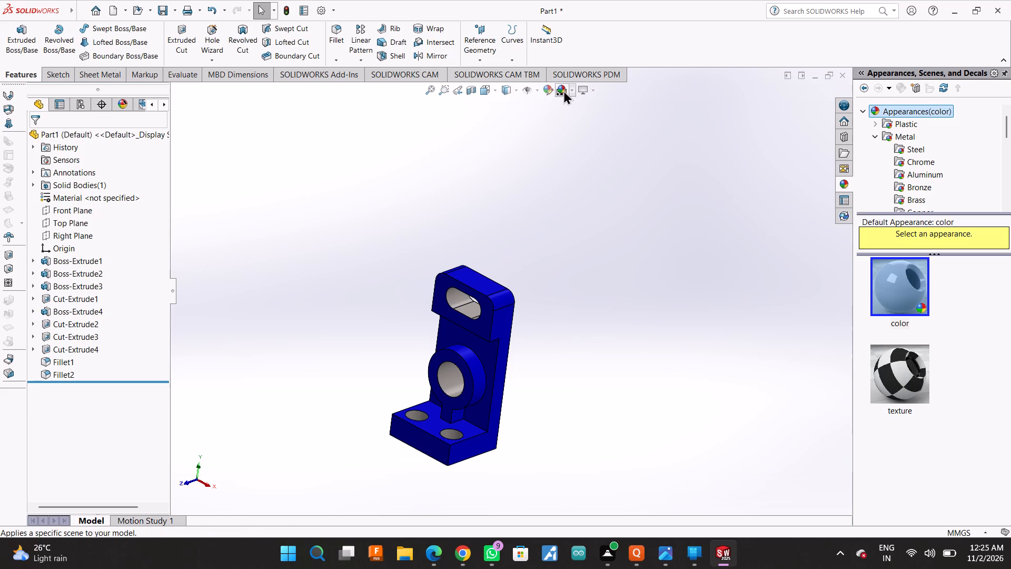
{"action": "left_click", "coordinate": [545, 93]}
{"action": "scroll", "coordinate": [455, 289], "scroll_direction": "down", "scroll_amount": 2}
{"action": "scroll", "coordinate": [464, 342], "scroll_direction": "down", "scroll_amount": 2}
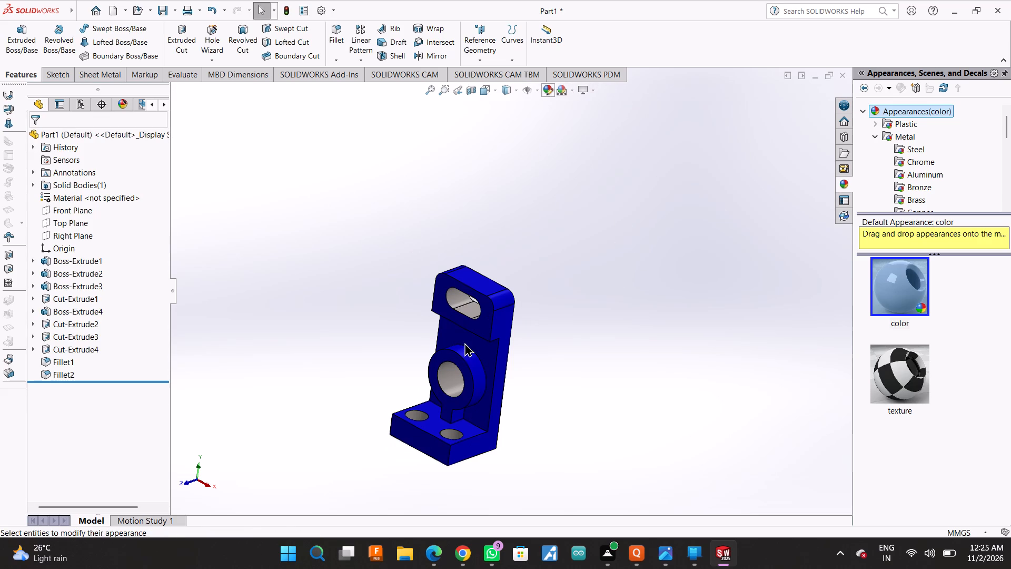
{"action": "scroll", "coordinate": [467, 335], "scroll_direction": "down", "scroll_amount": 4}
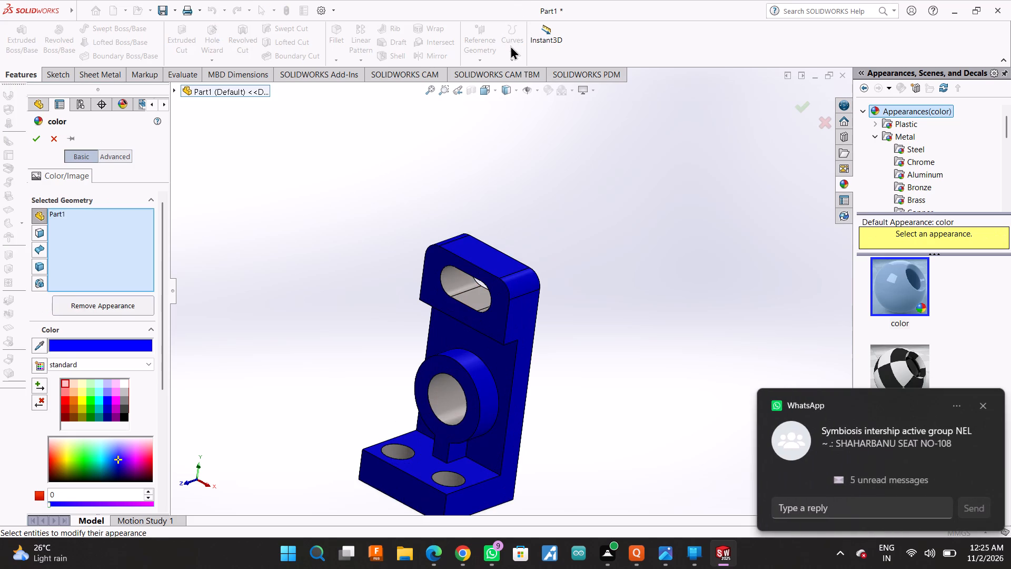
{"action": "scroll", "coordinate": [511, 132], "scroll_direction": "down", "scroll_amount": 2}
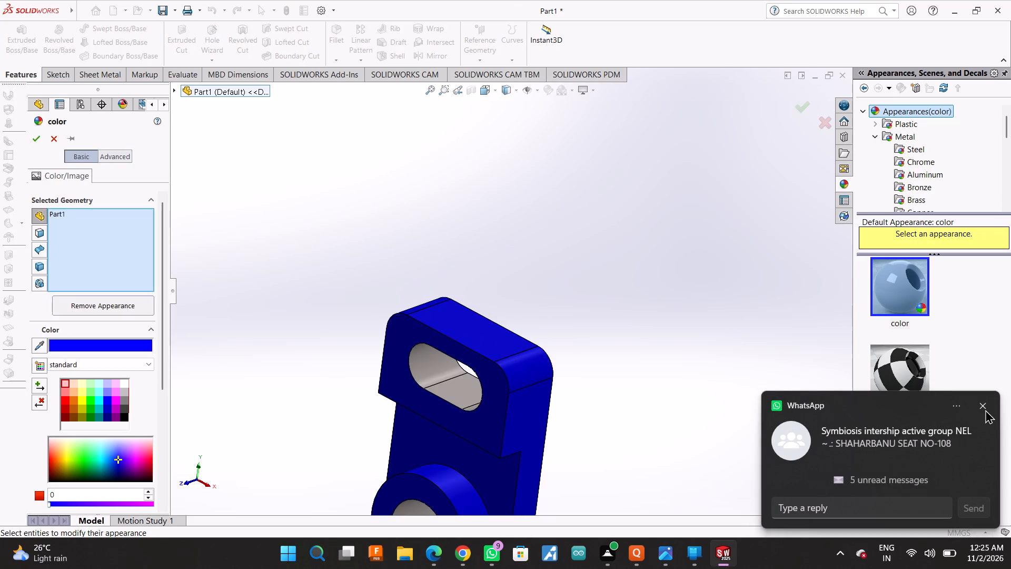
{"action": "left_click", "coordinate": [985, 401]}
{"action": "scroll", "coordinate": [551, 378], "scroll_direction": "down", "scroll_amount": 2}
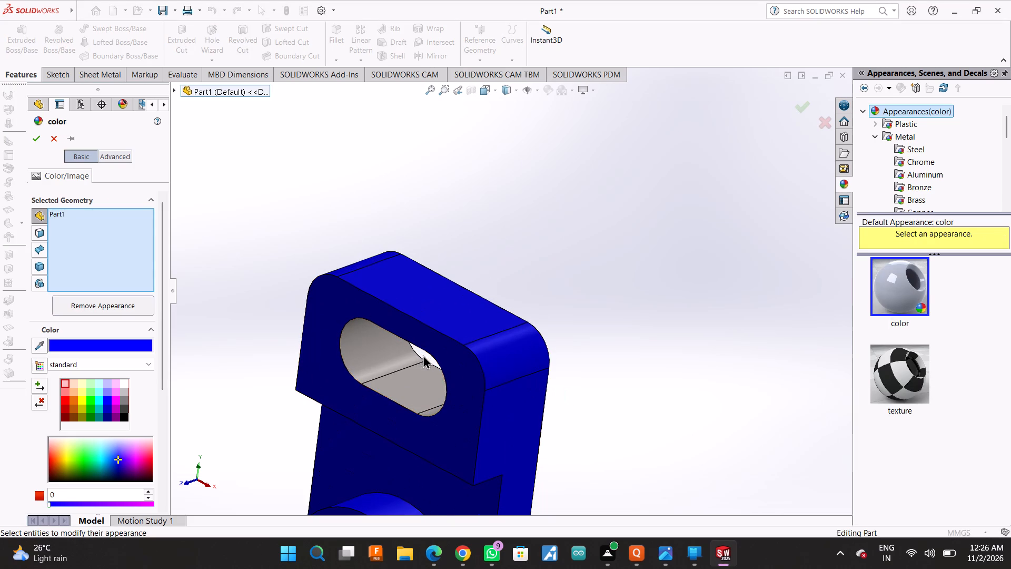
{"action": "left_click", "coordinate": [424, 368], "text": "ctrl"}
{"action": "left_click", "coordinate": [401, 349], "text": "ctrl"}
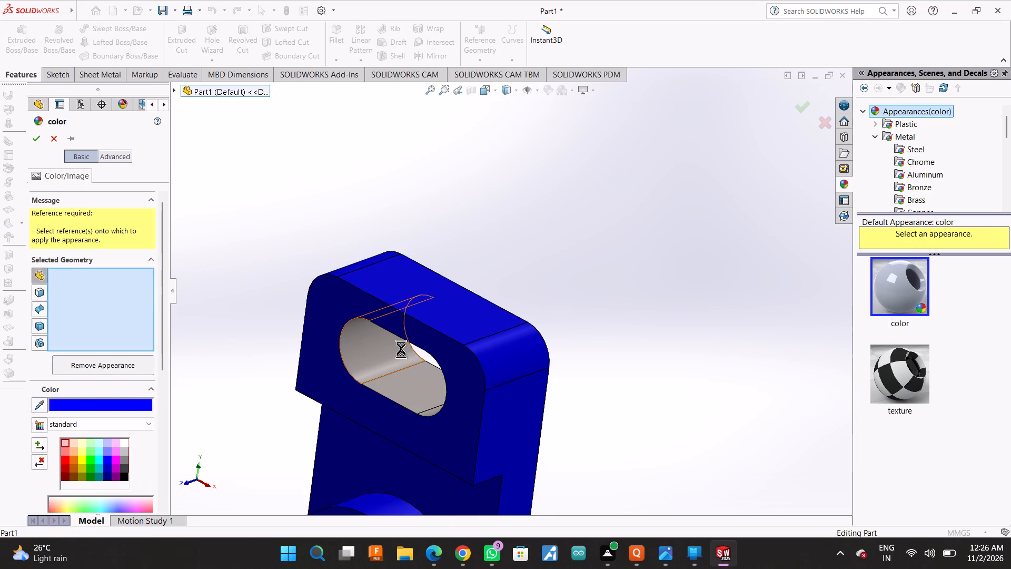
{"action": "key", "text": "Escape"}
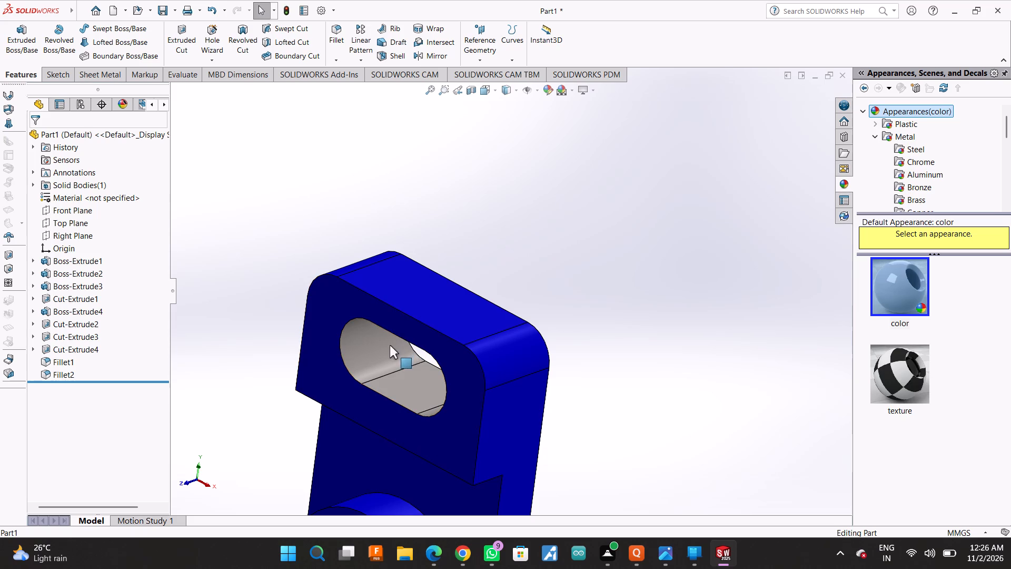
Select the inner faces of the pad's slot, the ring's bore and both base holes and set their polished steel colour to black.
{"action": "left_click", "coordinate": [383, 356], "text": "ctrl"}
{"action": "left_click", "coordinate": [407, 381], "text": "ctrl"}
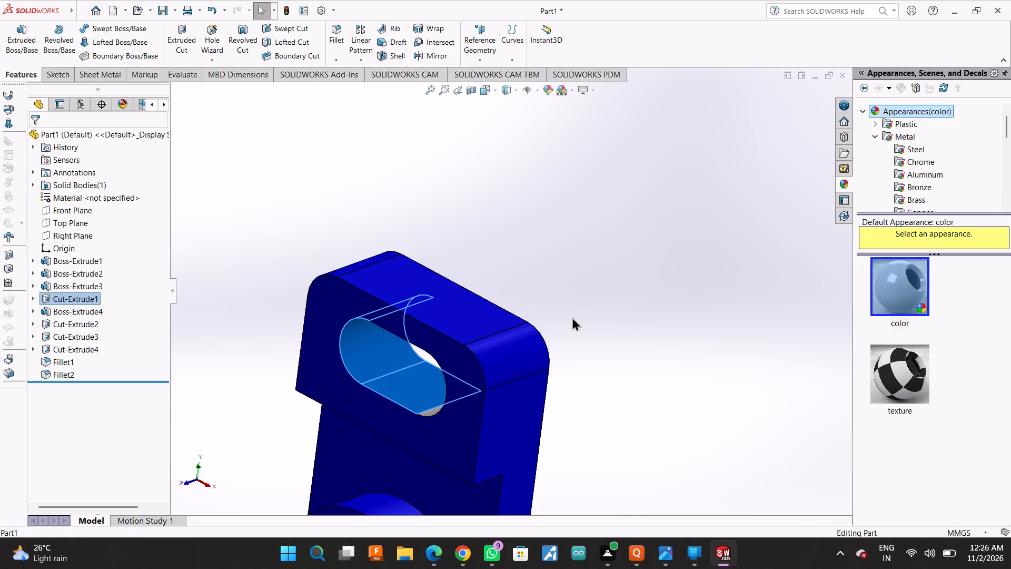
{"action": "middle_click_drag", "start_coordinate": [575, 314], "coordinate": [637, 283], "text": "ctrl"}
{"action": "middle_click_drag", "start_coordinate": [611, 285], "coordinate": [719, 253]}
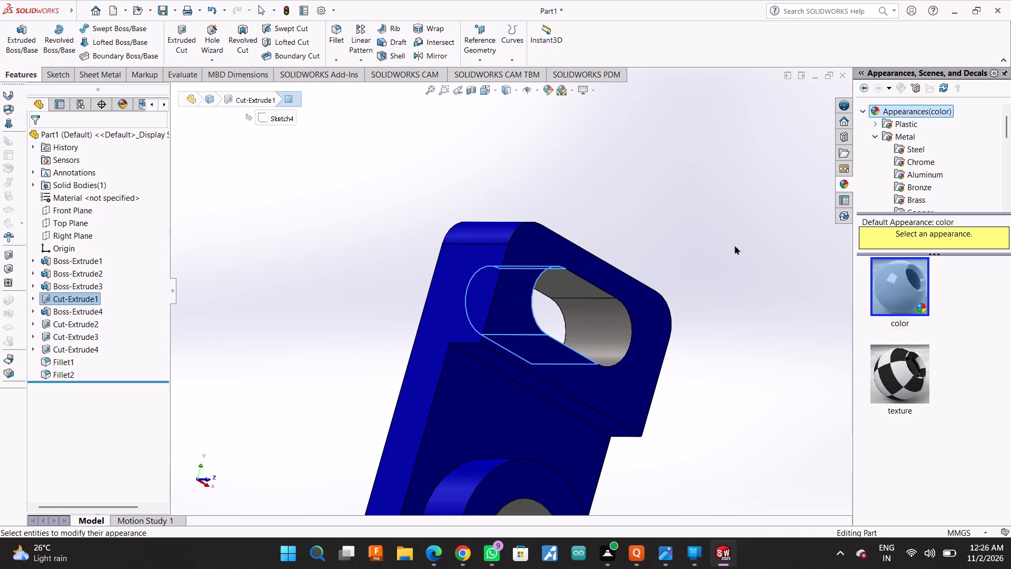
{"action": "left_click", "coordinate": [597, 331], "text": "ctrl"}
{"action": "left_click", "coordinate": [576, 285], "text": "ctrl"}
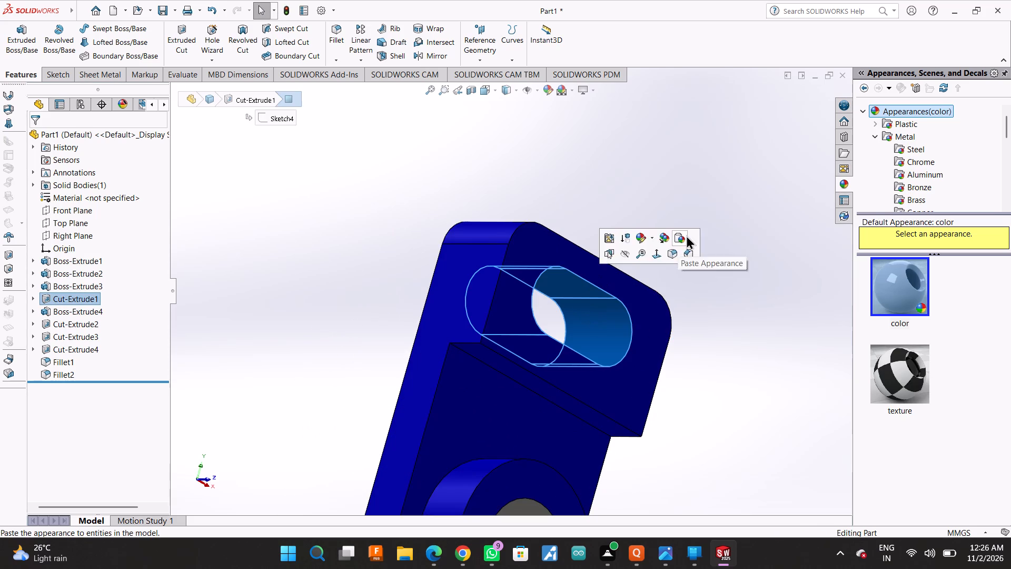
{"action": "middle_click_drag", "start_coordinate": [686, 235], "coordinate": [658, 254]}
{"action": "middle_click_drag", "start_coordinate": [613, 261], "coordinate": [589, 272]}
{"action": "middle_click_drag", "start_coordinate": [655, 243], "coordinate": [643, 243]}
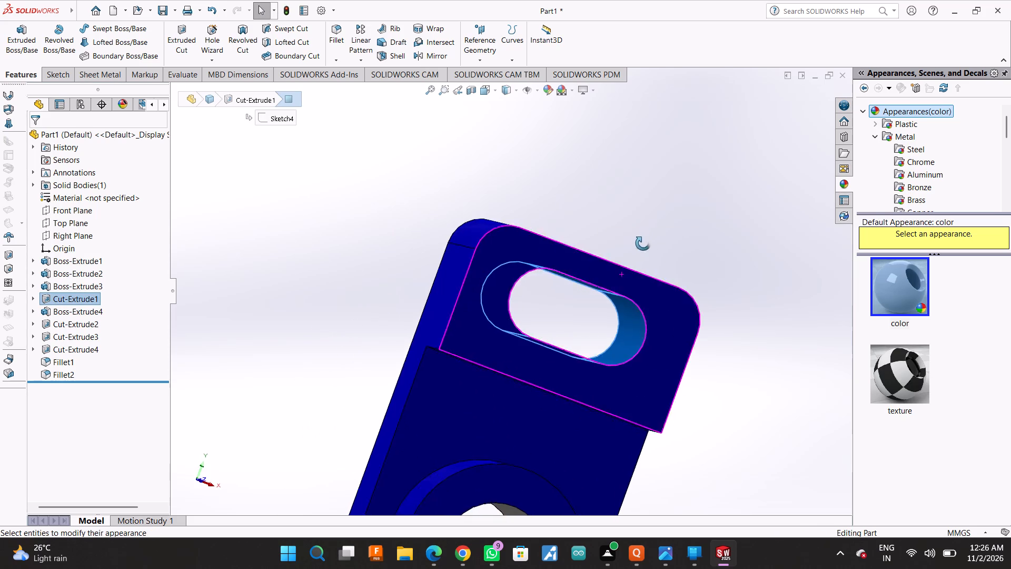
{"action": "middle_click_drag", "start_coordinate": [643, 243], "coordinate": [566, 312]}
{"action": "scroll", "coordinate": [575, 279], "scroll_direction": "up", "scroll_amount": 3}
{"action": "scroll", "coordinate": [594, 336], "scroll_direction": "down", "scroll_amount": 2}
{"action": "left_click", "coordinate": [559, 436], "text": "ctrl"}
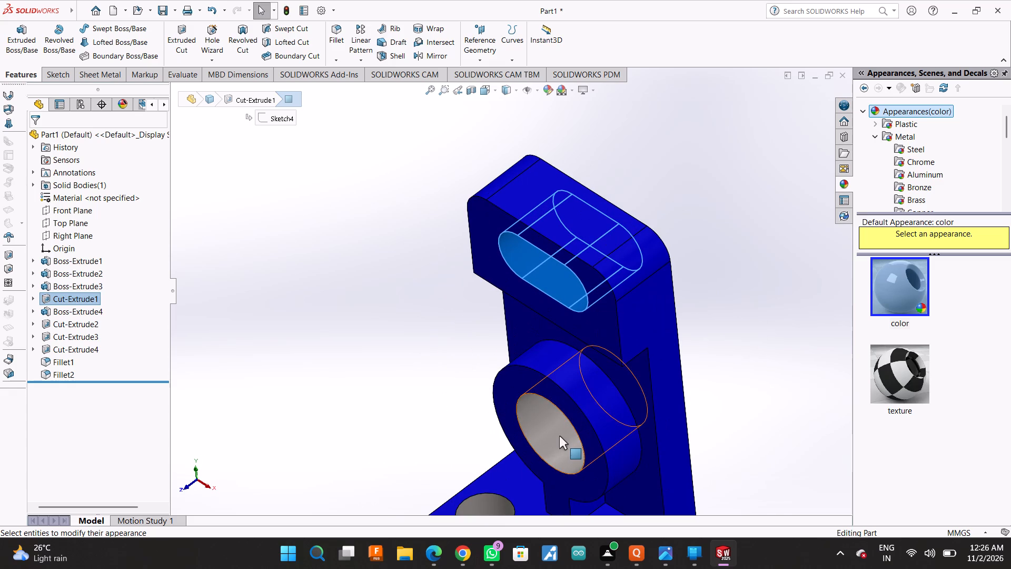
{"action": "scroll", "coordinate": [511, 376], "scroll_direction": "up", "scroll_amount": 3}
{"action": "left_click", "coordinate": [498, 418], "text": "ctrl"}
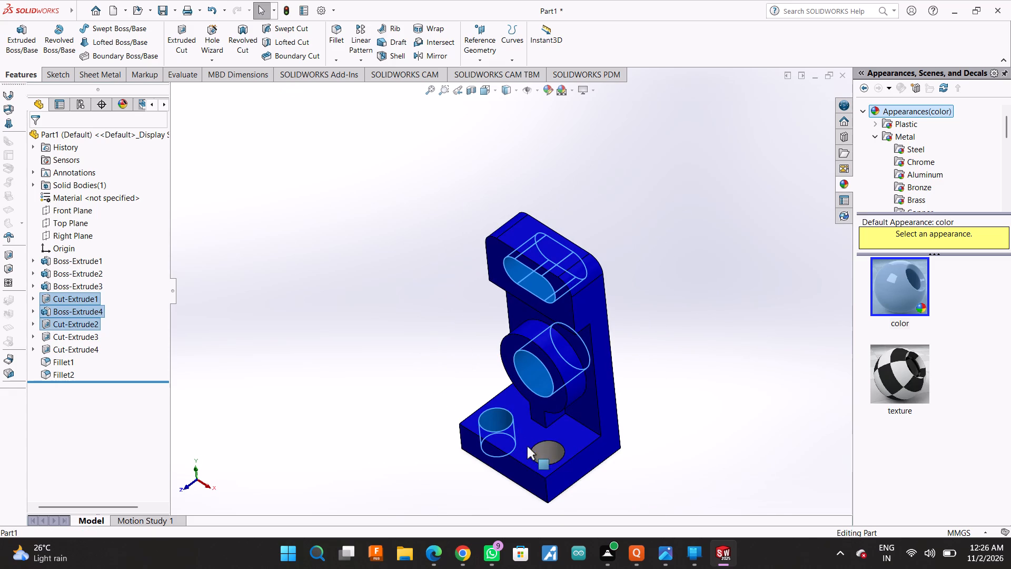
{"action": "left_click", "coordinate": [545, 456], "text": "ctrl"}
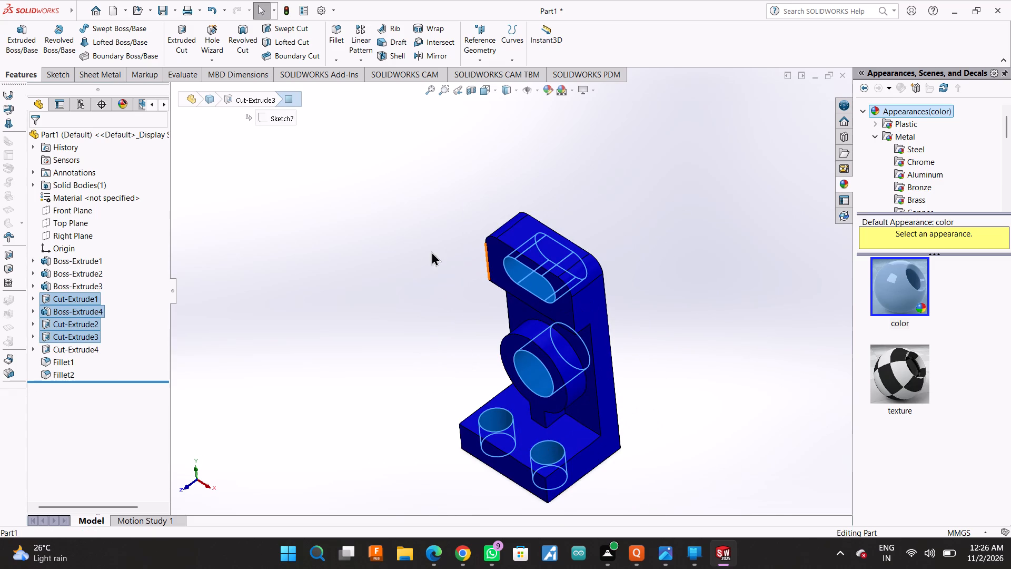
{"action": "left_click", "coordinate": [552, 94]}
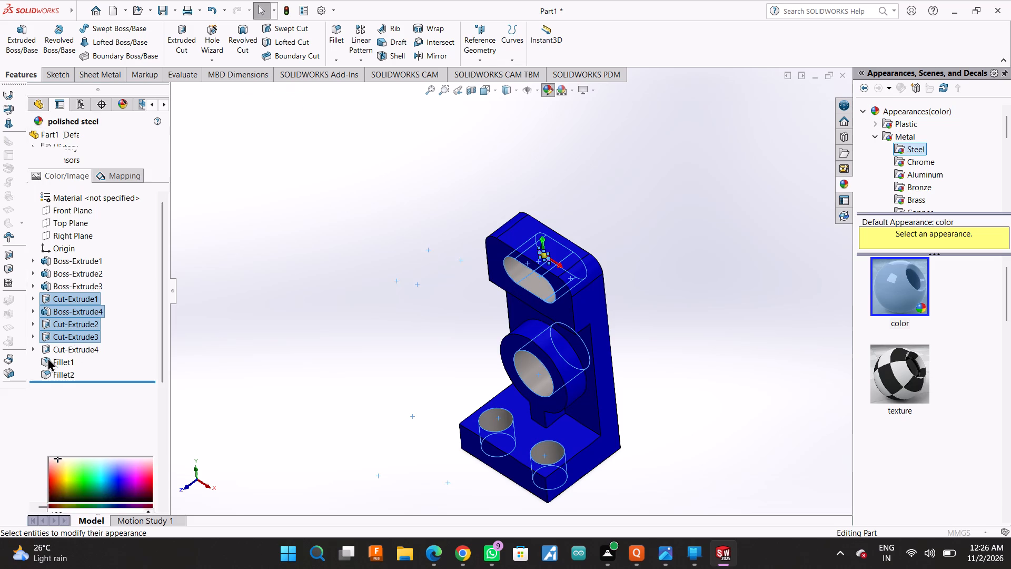
{"action": "left_click", "coordinate": [100, 338]}
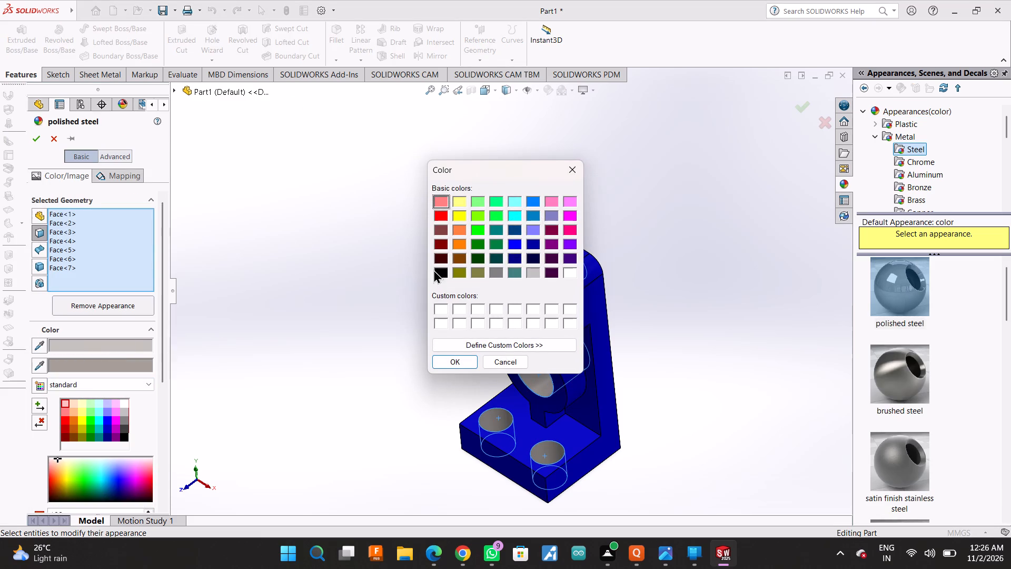
{"action": "left_click", "coordinate": [438, 269]}
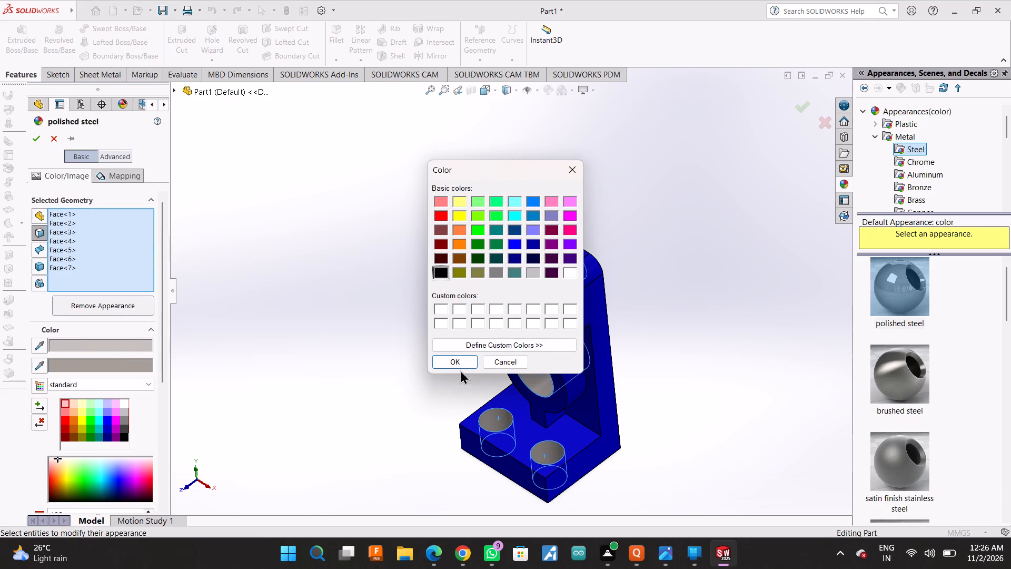
{"action": "double_click", "coordinate": [460, 363]}
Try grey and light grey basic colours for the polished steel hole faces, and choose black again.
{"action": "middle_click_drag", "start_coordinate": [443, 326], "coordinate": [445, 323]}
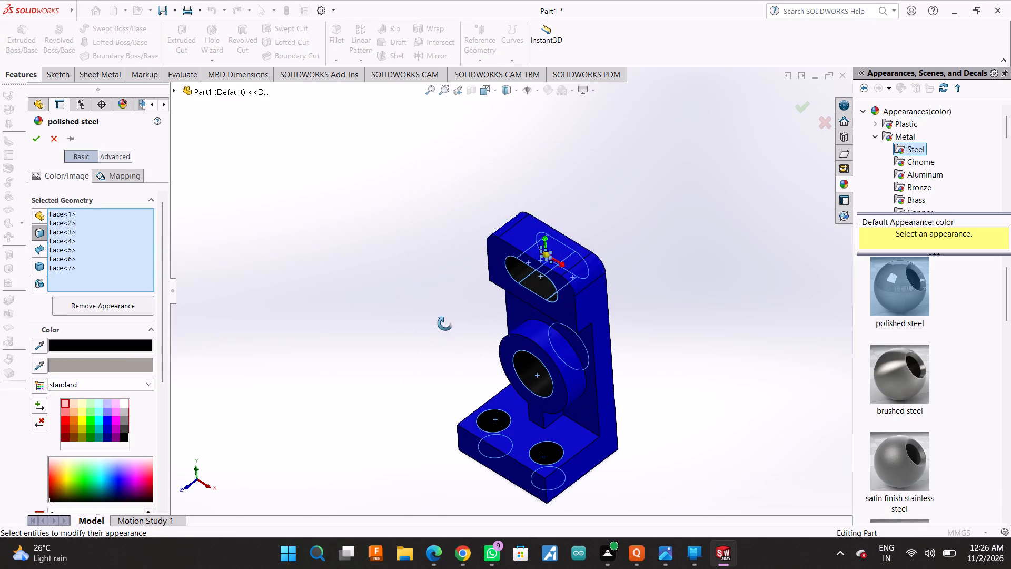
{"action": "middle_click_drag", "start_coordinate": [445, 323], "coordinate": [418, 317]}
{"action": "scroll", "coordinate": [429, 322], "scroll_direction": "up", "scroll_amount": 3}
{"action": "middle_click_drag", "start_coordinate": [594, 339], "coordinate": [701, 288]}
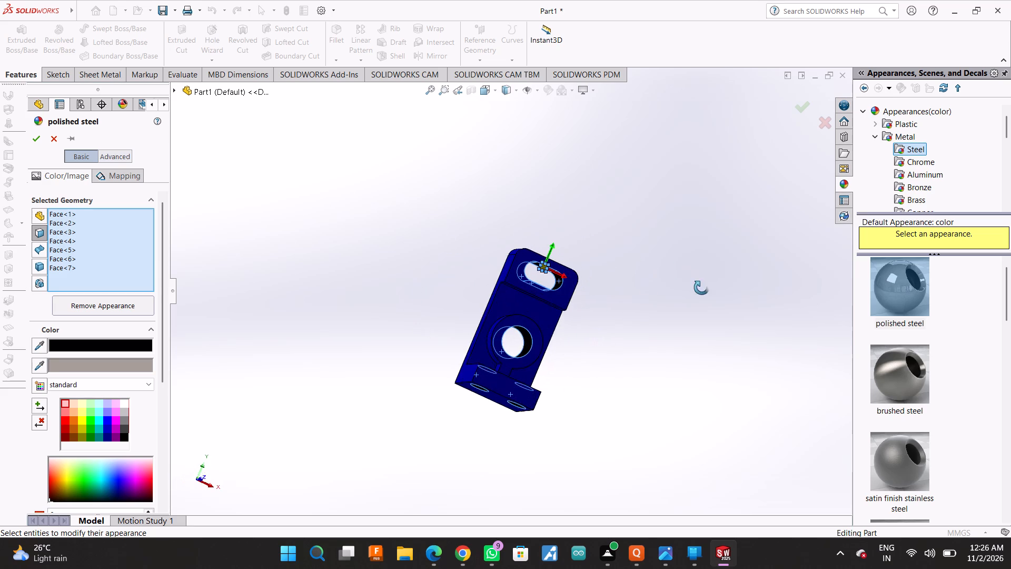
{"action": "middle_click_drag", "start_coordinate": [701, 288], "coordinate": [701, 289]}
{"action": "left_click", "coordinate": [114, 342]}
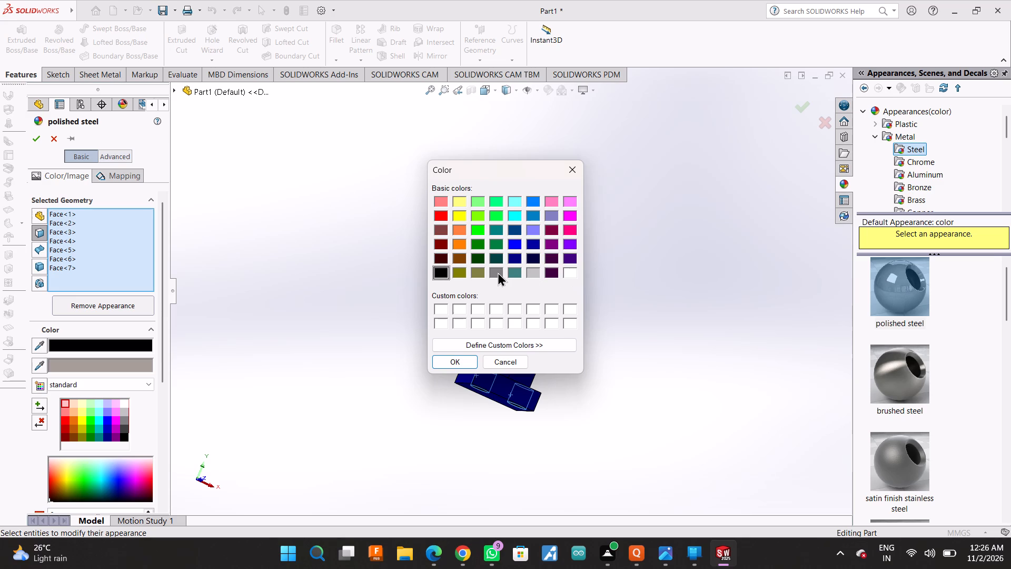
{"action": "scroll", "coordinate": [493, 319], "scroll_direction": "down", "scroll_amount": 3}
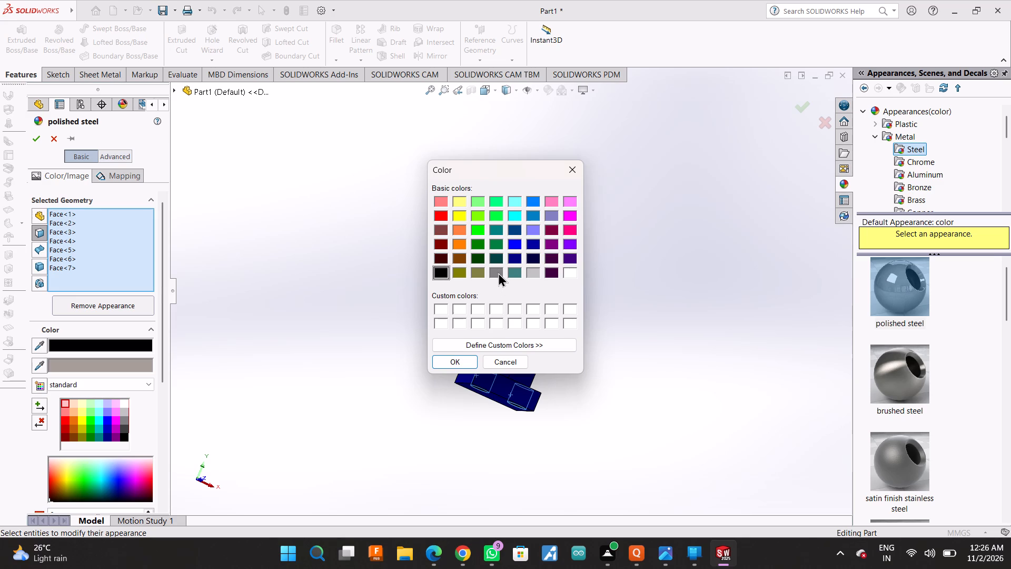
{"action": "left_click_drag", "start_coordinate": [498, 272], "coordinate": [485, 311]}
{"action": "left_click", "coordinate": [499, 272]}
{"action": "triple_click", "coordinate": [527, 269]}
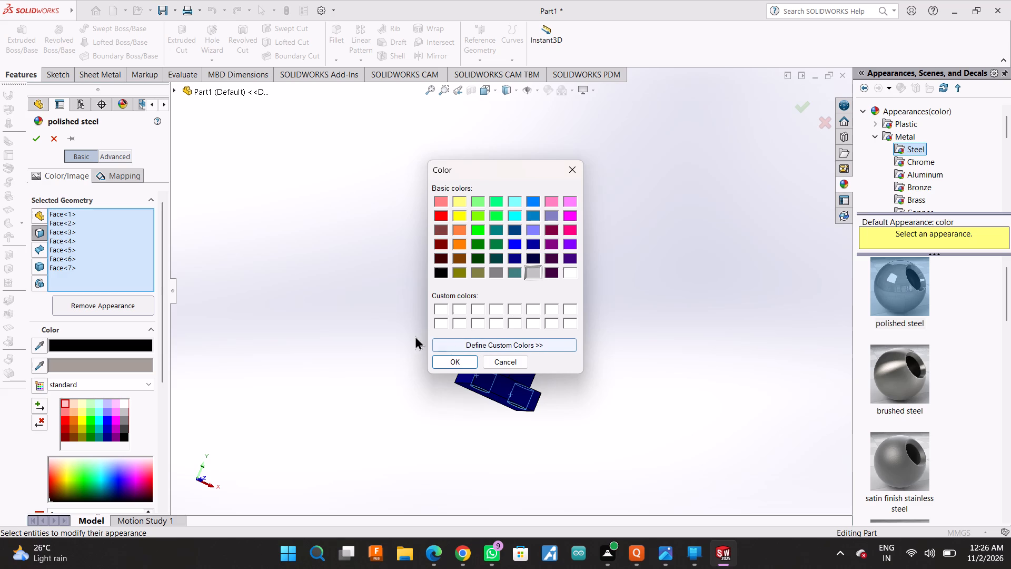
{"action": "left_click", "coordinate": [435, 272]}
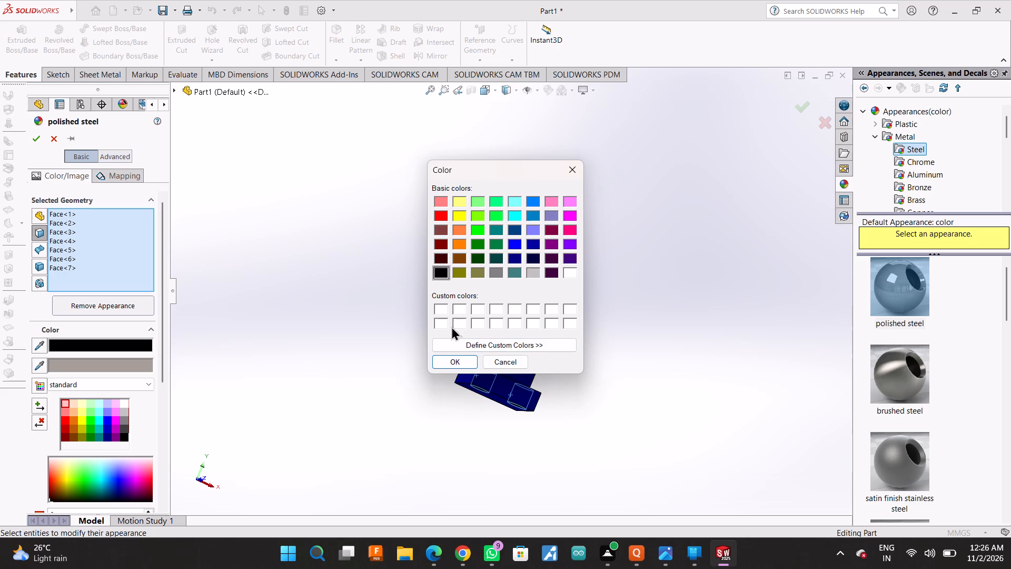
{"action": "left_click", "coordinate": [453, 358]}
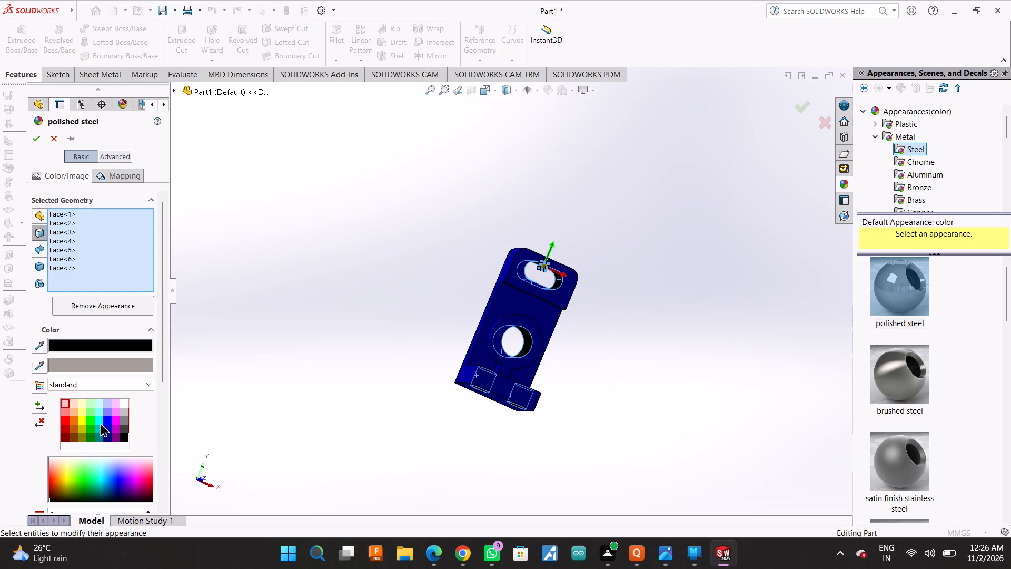
Set the blue component of the hole faces' polished steel colour to 9 and accept the appearance.
{"action": "scroll", "coordinate": [75, 417], "scroll_direction": "down", "scroll_amount": 3}
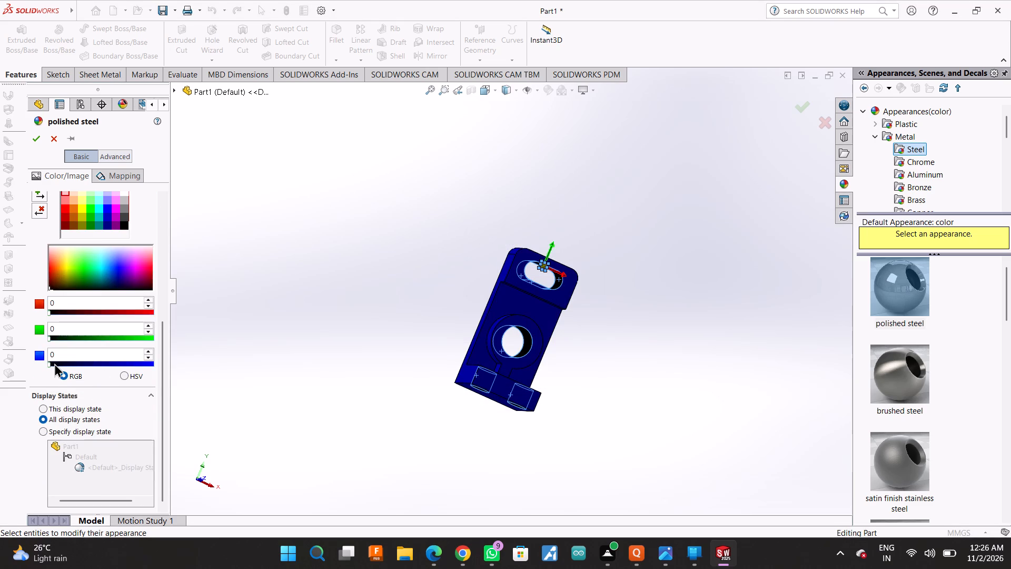
{"action": "left_click", "coordinate": [51, 362]}
{"action": "middle_click_drag", "start_coordinate": [242, 354], "coordinate": [181, 436]}
{"action": "scroll", "coordinate": [207, 371], "scroll_direction": "down", "scroll_amount": 1}
{"action": "scroll", "coordinate": [328, 385], "scroll_direction": "up", "scroll_amount": 2}
{"action": "middle_click_drag", "start_coordinate": [690, 351], "coordinate": [699, 281]}
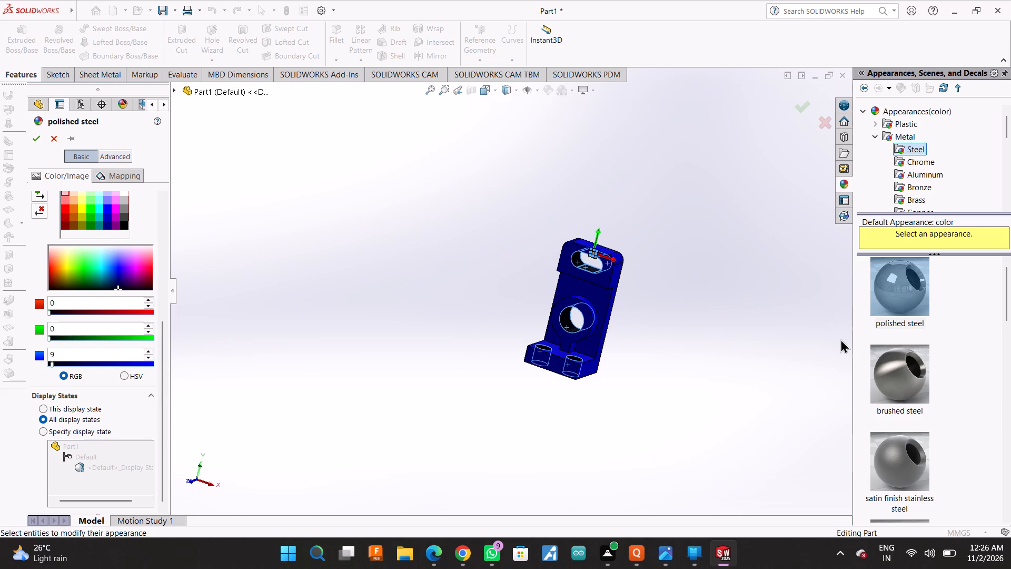
{"action": "left_click_drag", "start_coordinate": [854, 436], "coordinate": [1010, 399]}
{"action": "key", "text": "ctrl+s"}
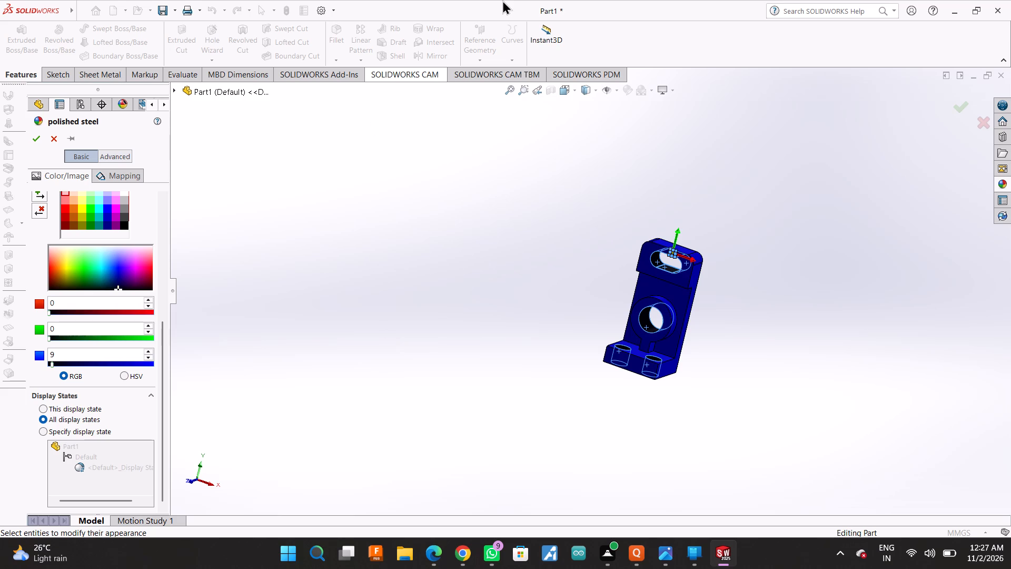
{"action": "left_click", "coordinate": [37, 138]}
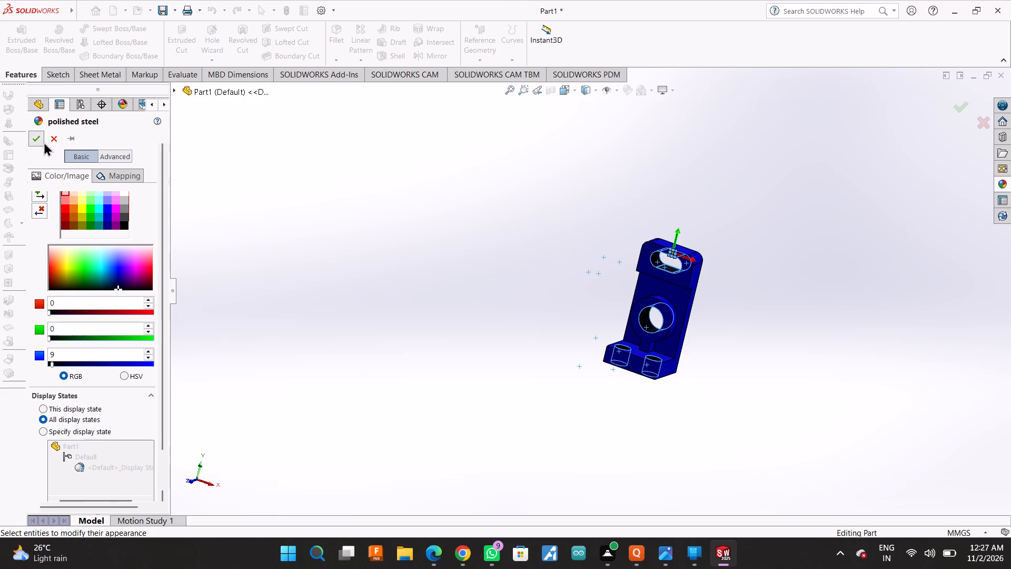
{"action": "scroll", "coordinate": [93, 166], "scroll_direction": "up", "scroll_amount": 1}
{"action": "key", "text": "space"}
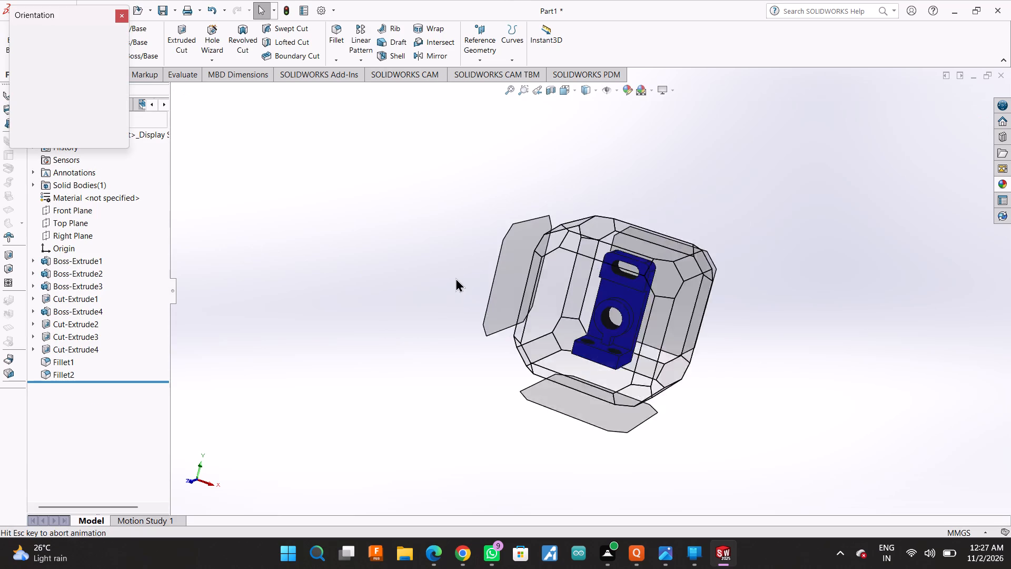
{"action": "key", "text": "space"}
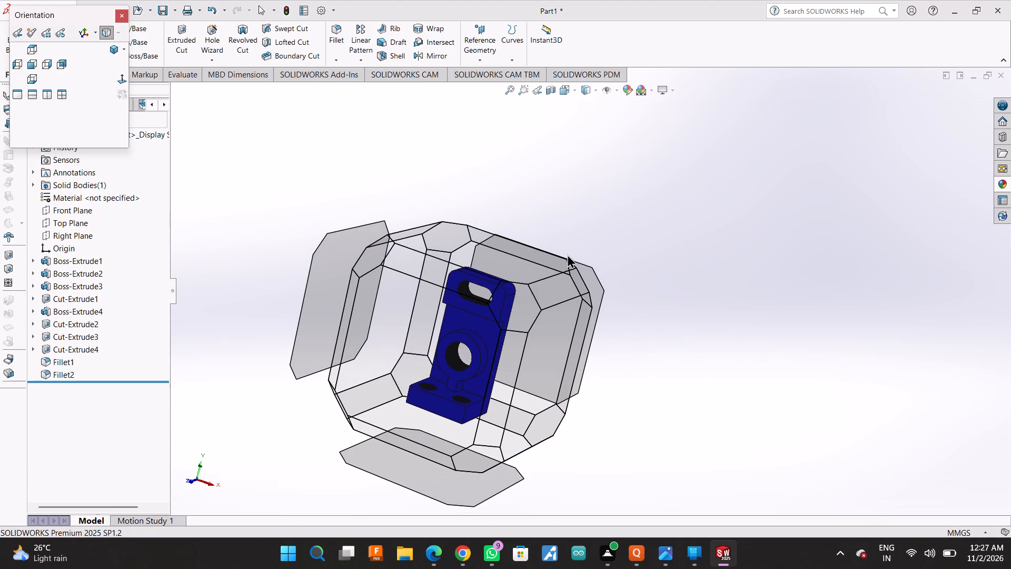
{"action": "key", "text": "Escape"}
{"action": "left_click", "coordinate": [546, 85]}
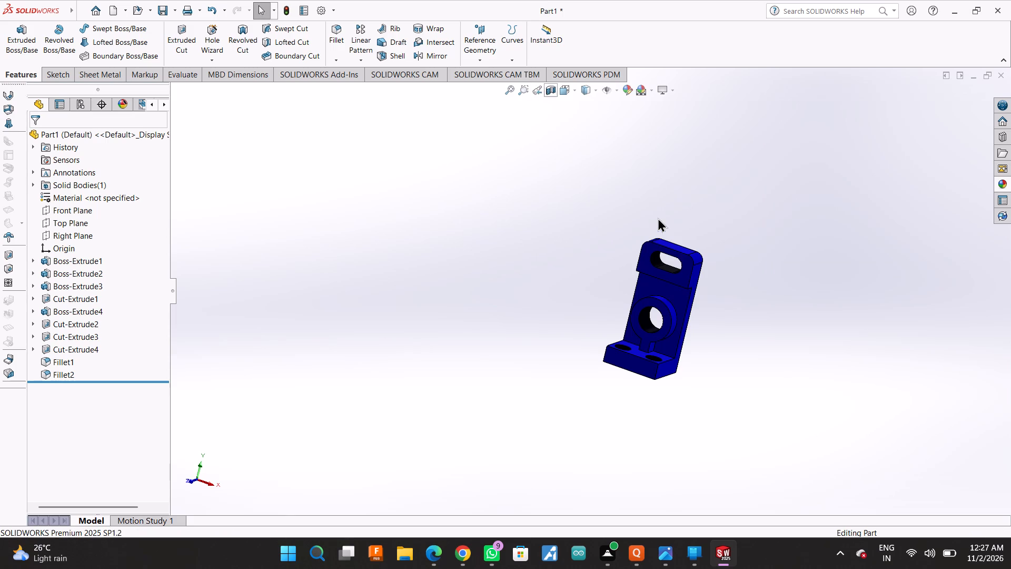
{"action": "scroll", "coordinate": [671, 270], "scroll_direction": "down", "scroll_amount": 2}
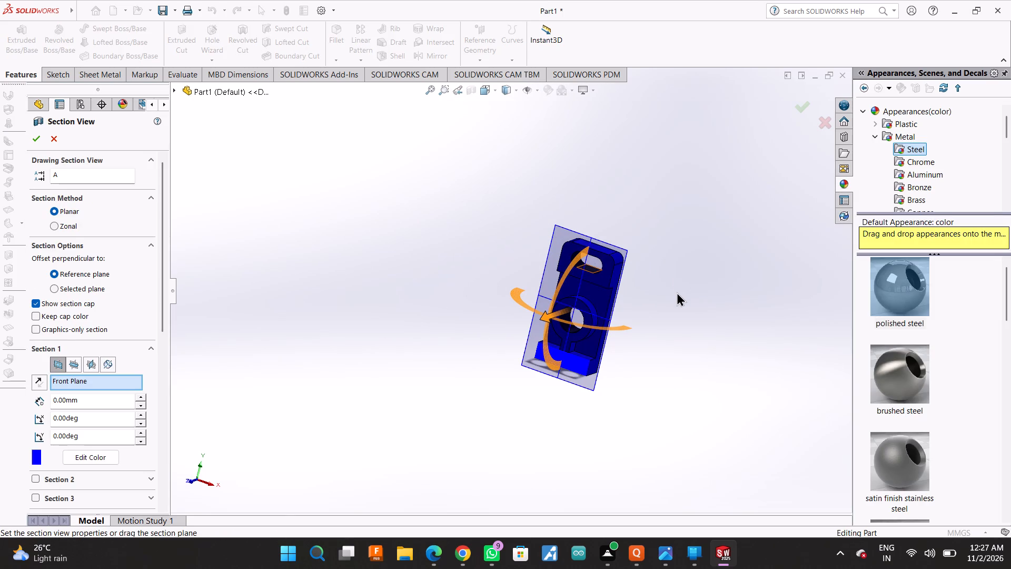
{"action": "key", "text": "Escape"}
Show the whole bracket in the isometric view with the model area enlarged.
{"action": "scroll", "coordinate": [569, 137], "scroll_direction": "down", "scroll_amount": 2}
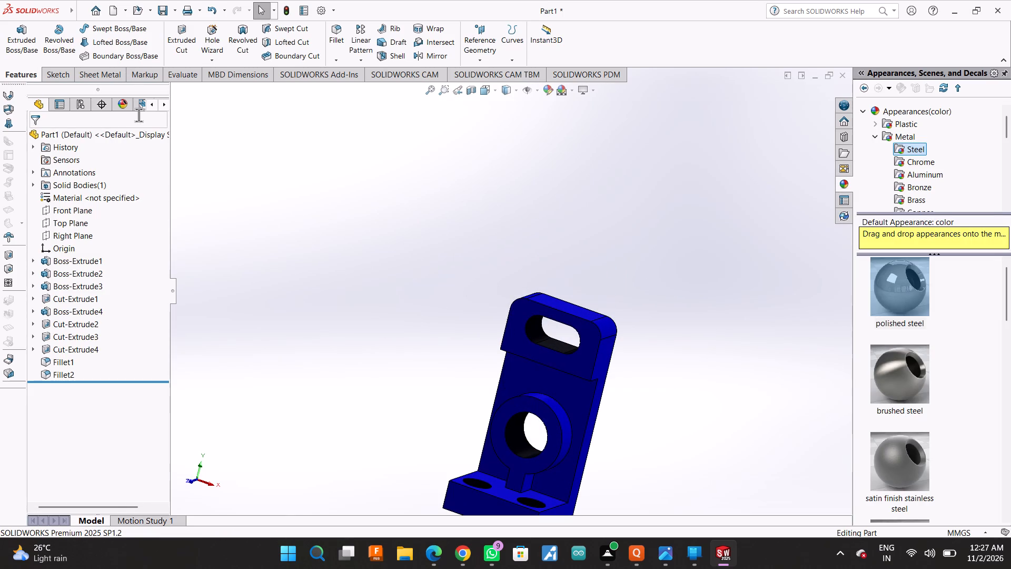
{"action": "key", "text": "space"}
{"action": "left_click", "coordinate": [110, 48]}
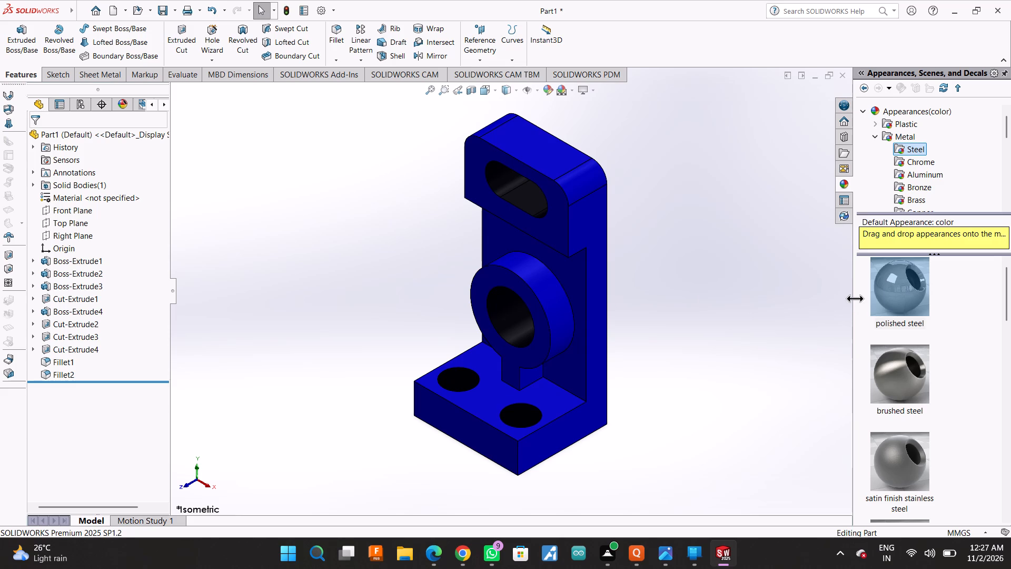
{"action": "left_click_drag", "start_coordinate": [854, 298], "coordinate": [1010, 298]}
Save the part in the SYMBIOSIS folder as Wall-Mounted Bearing Support Bracket, copying the part name from the ChatGPT reply in Chrome.
{"action": "key", "text": "ctrl+s"}
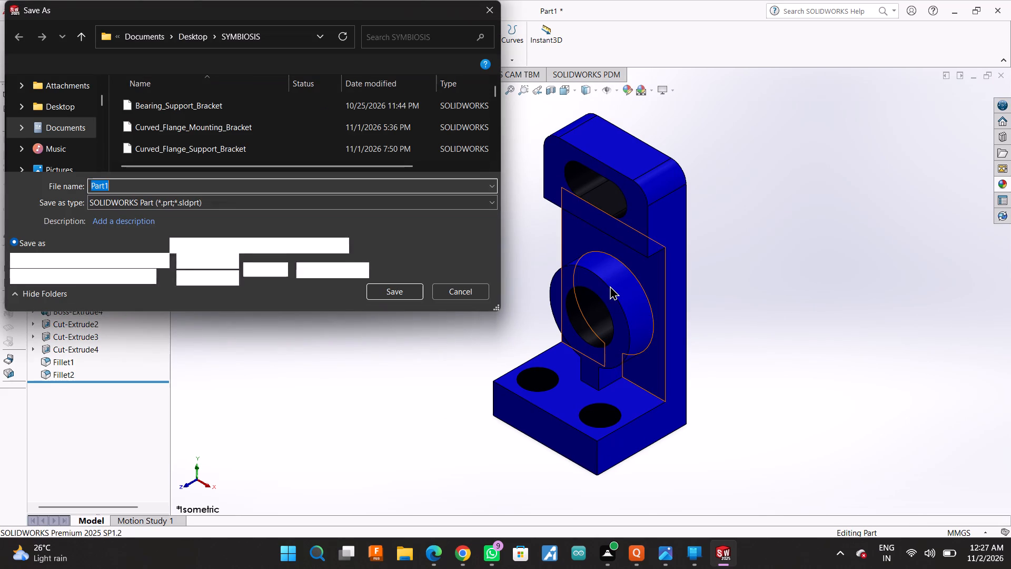
{"action": "key", "text": "ctrl+v"}
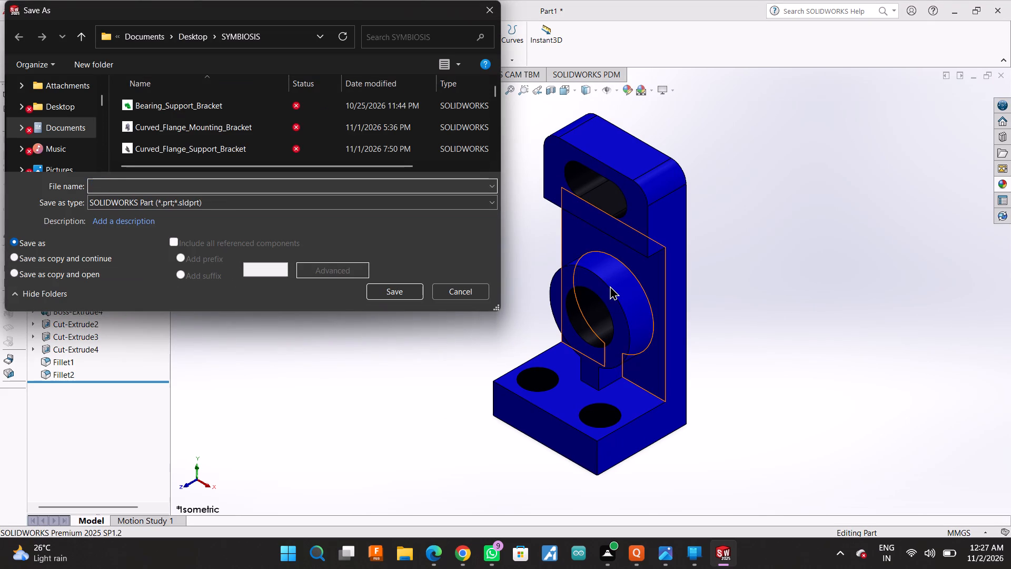
{"action": "left_click", "coordinate": [467, 551]}
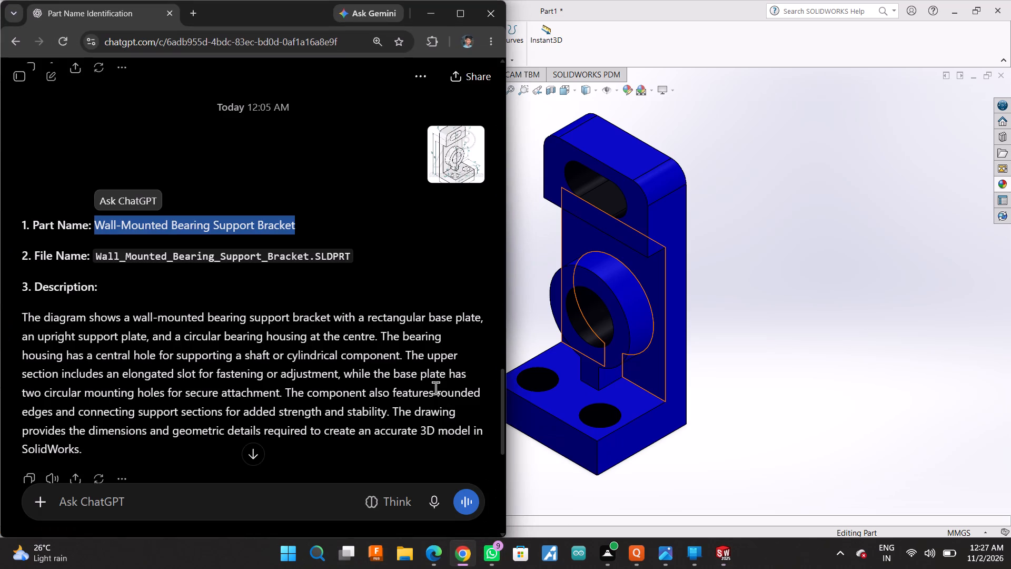
{"action": "key", "text": "ctrl+c"}
{"action": "left_click", "coordinate": [648, 473]}
{"action": "key", "text": "ctrl+v"}
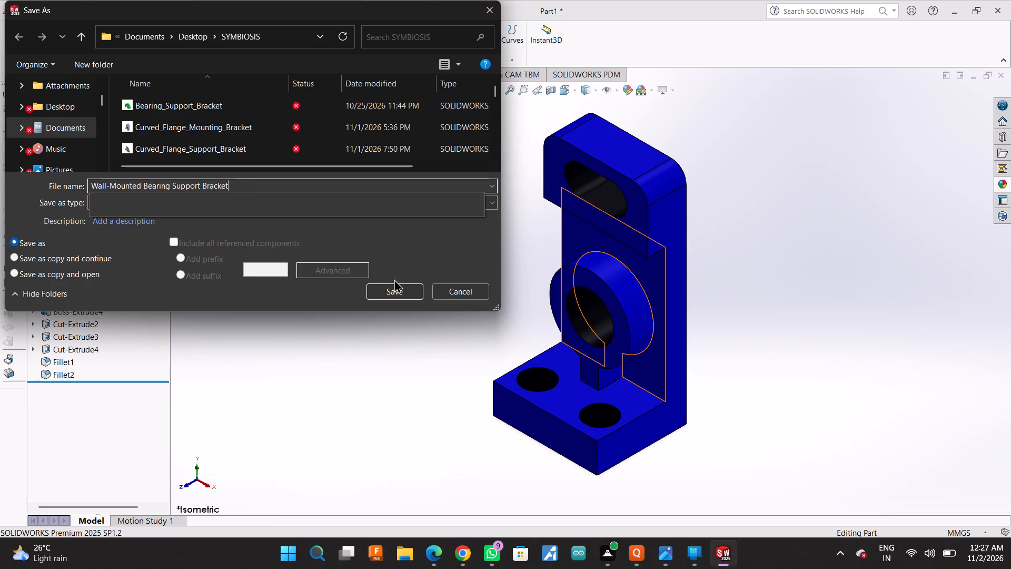
{"action": "left_click", "coordinate": [374, 284]}
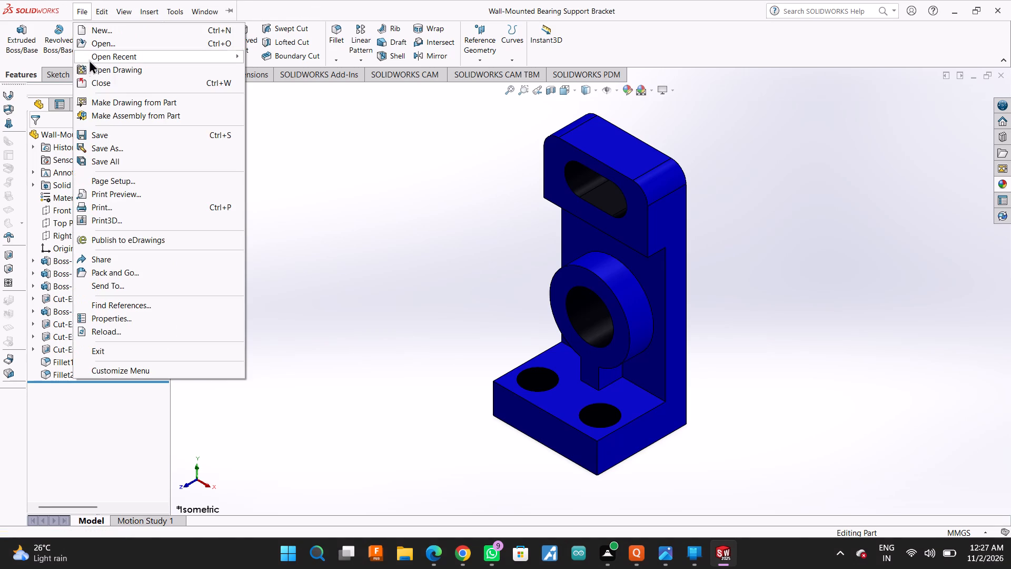
Save a PDF copy of the bracket under the same name in the SYMBIOSIS folder and dismiss the cloud storage notification.
{"action": "left_click", "coordinate": [103, 148]}
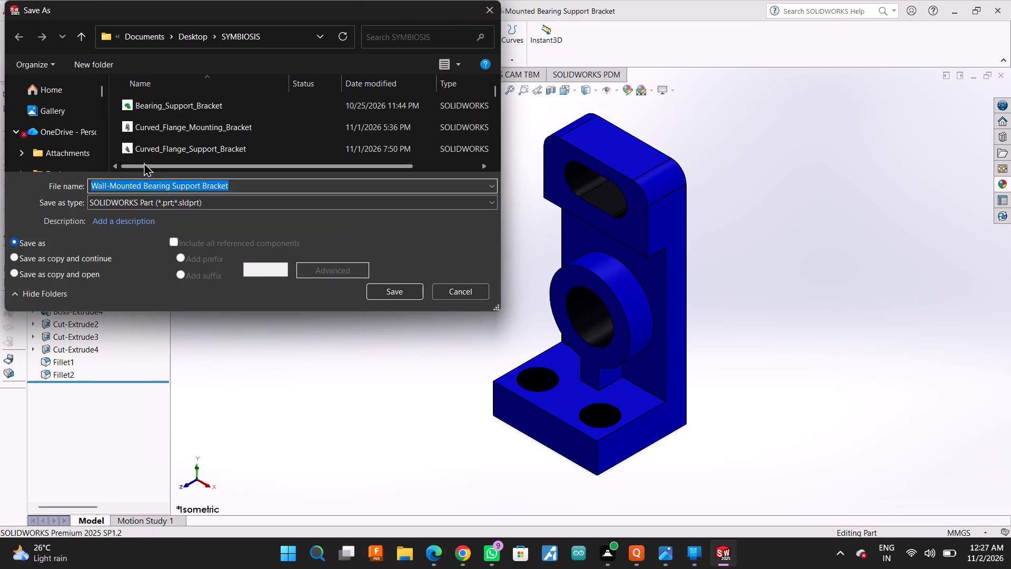
{"action": "left_click", "coordinate": [286, 200]}
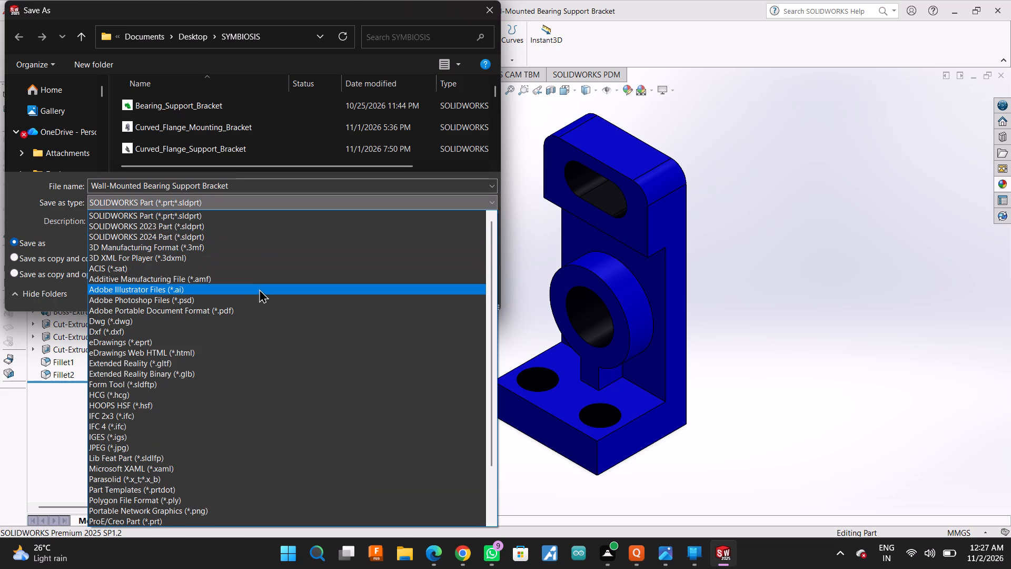
{"action": "left_click", "coordinate": [257, 306]}
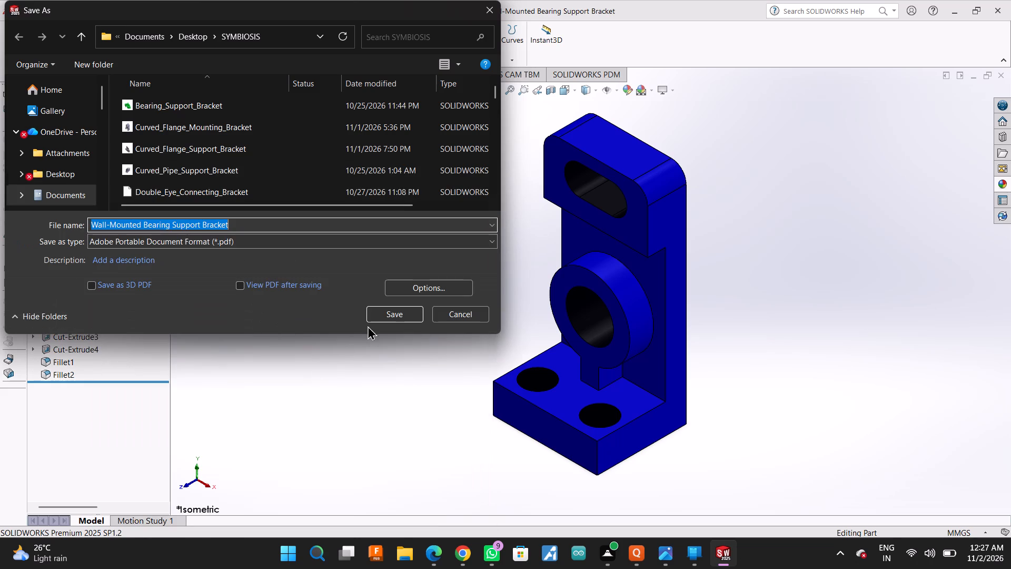
{"action": "left_click", "coordinate": [386, 316]}
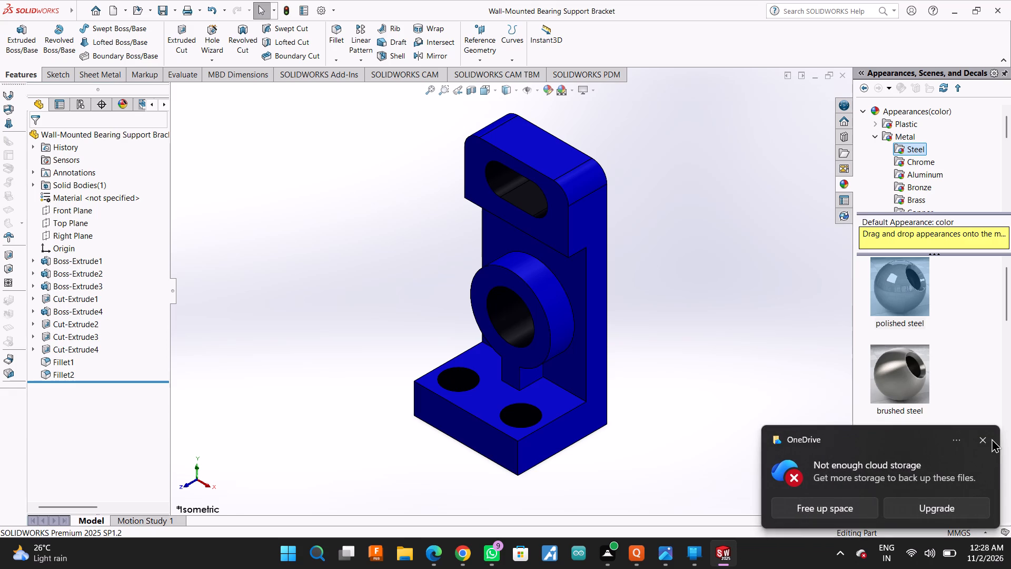
{"action": "left_click", "coordinate": [985, 438]}
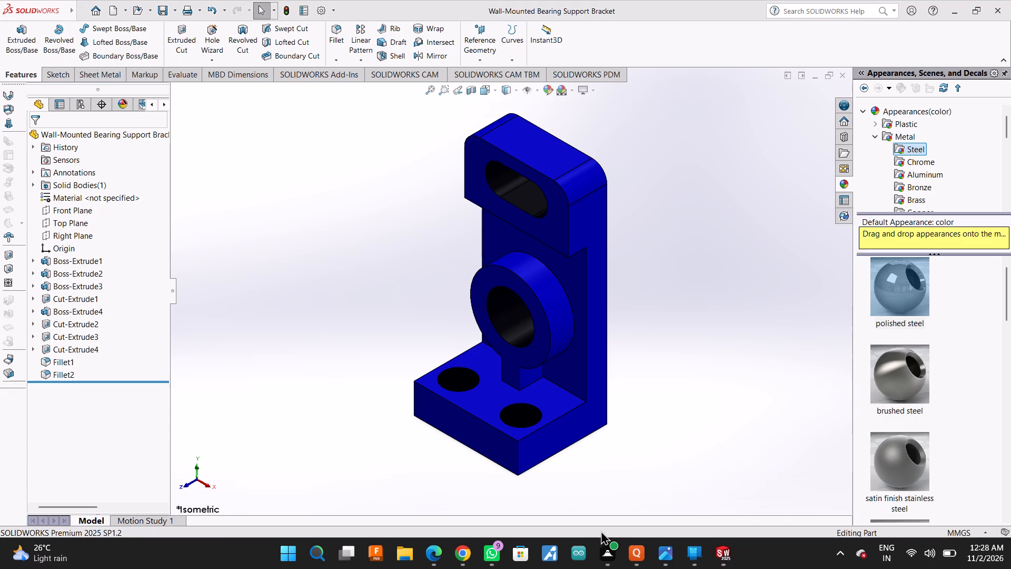